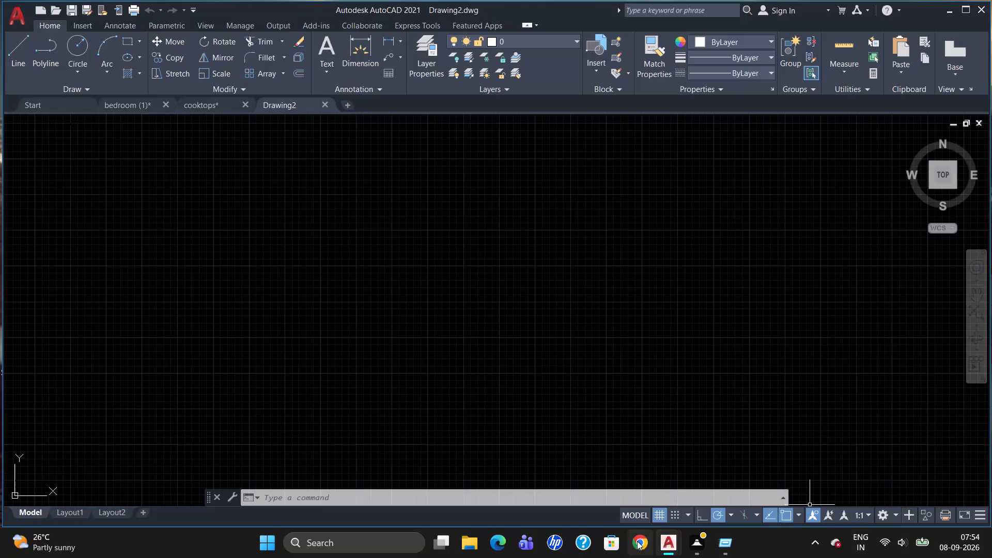
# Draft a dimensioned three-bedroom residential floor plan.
# Turn off the grid display in the drawing area.
pyautogui.click(659, 517)
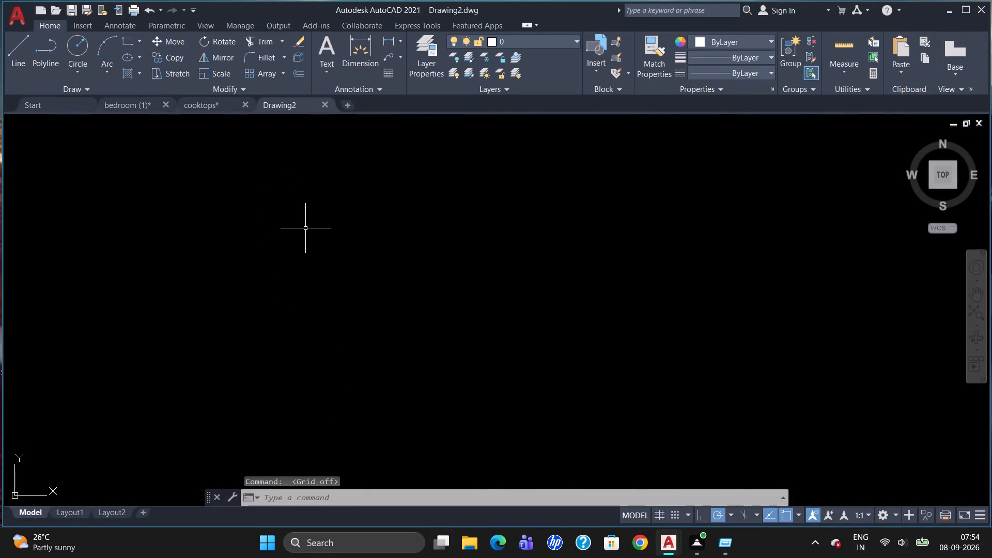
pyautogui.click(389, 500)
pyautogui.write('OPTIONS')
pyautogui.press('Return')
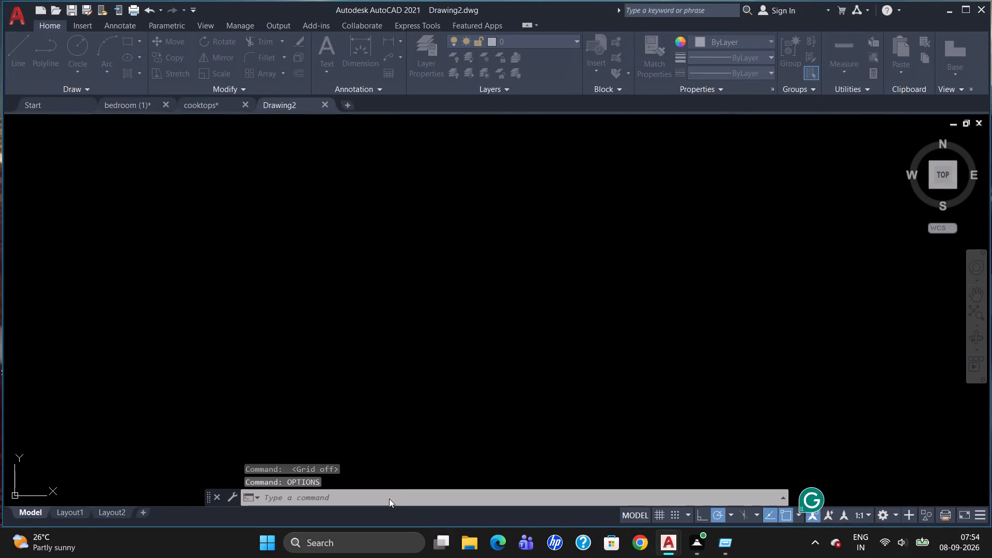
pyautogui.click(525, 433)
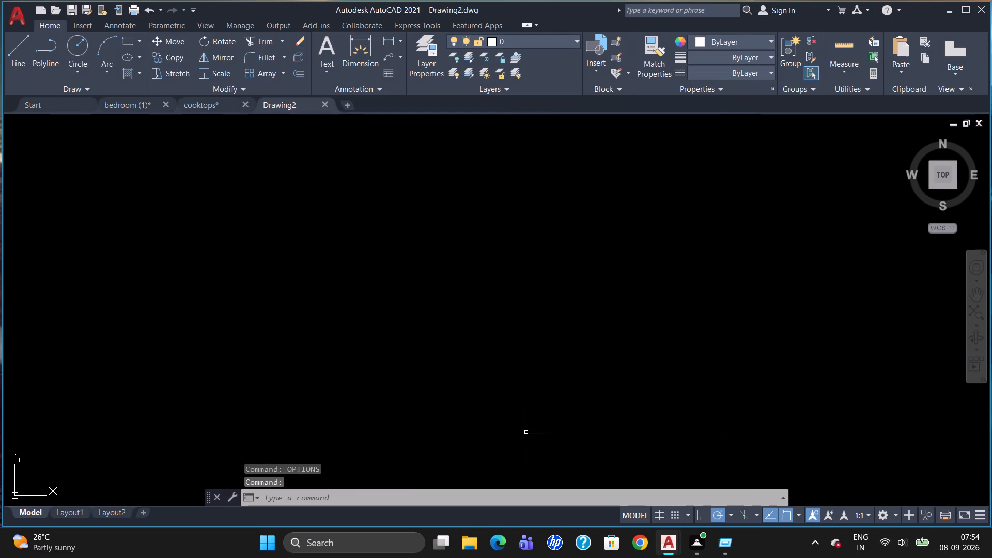
# Set the drawing units to Engineering length with 0'-0.00" precision and the insertion scale to Inches.
pyautogui.write('UN')
pyautogui.press('Return')
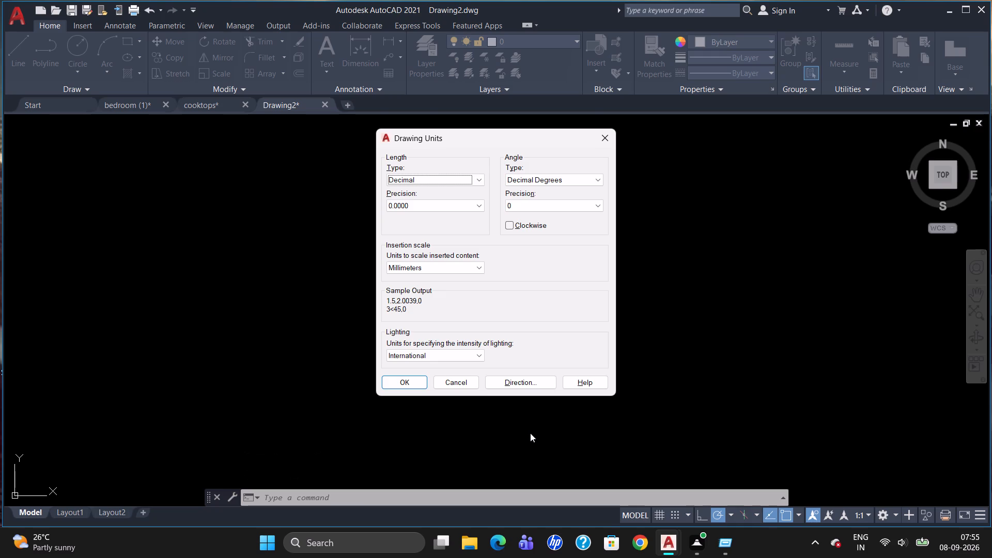
pyautogui.click(469, 179)
pyautogui.click(469, 211)
pyautogui.click(469, 209)
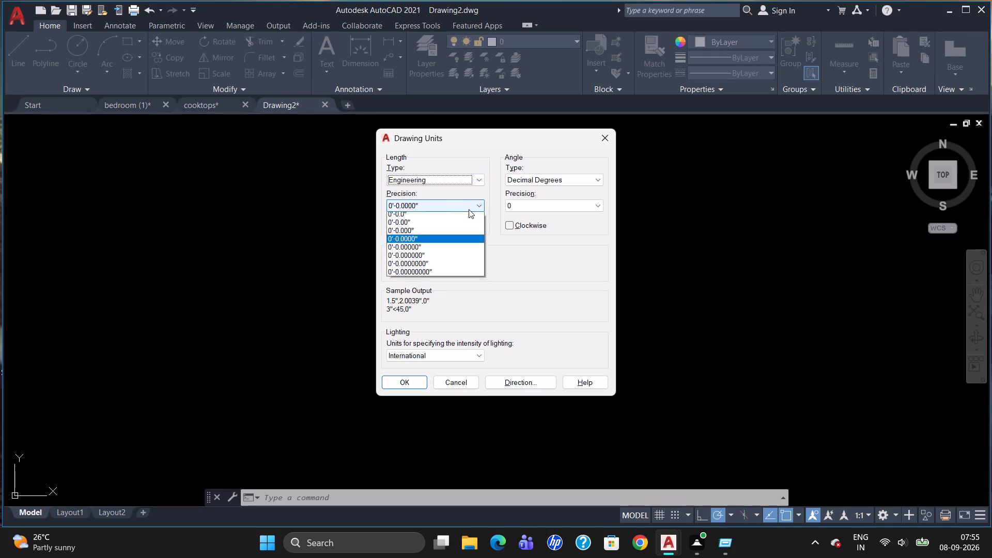
pyautogui.click(459, 230)
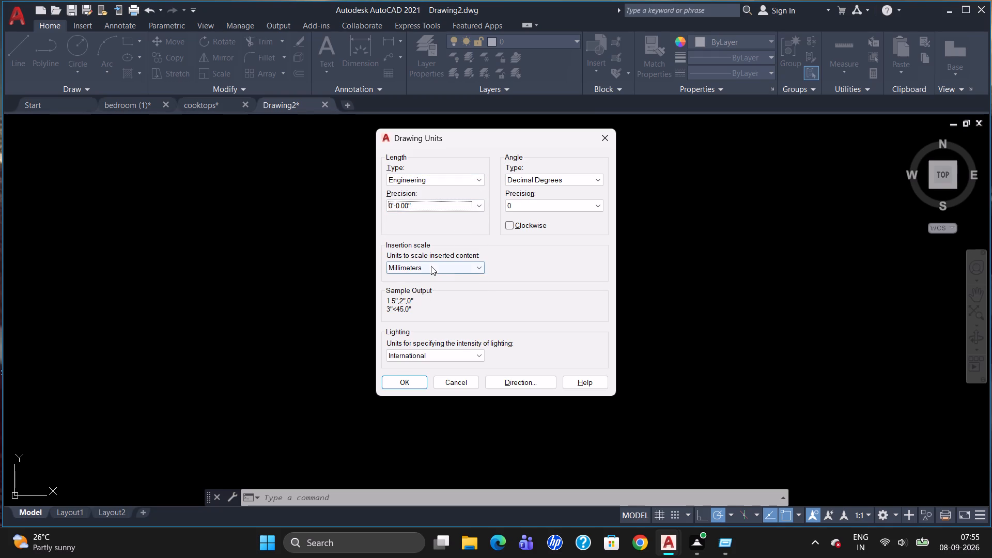
pyautogui.click(431, 266)
pyautogui.click(432, 280)
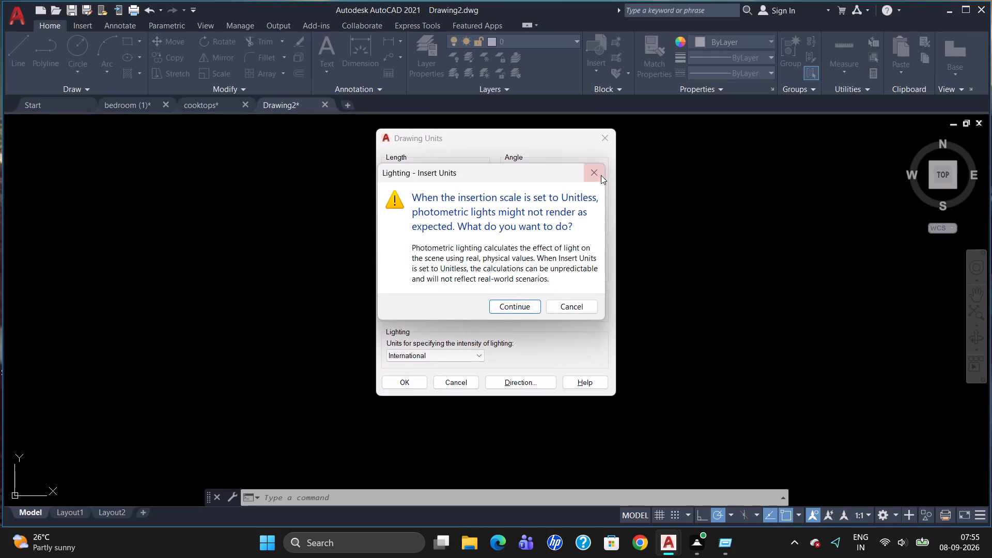
pyautogui.click(600, 172)
pyautogui.click(454, 255)
pyautogui.click(450, 267)
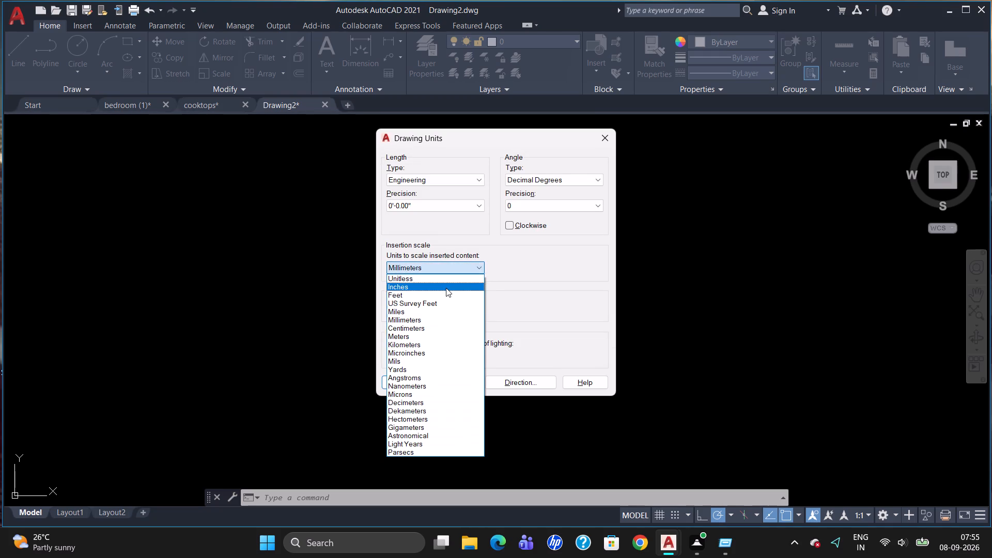
pyautogui.click(446, 288)
pyautogui.click(411, 386)
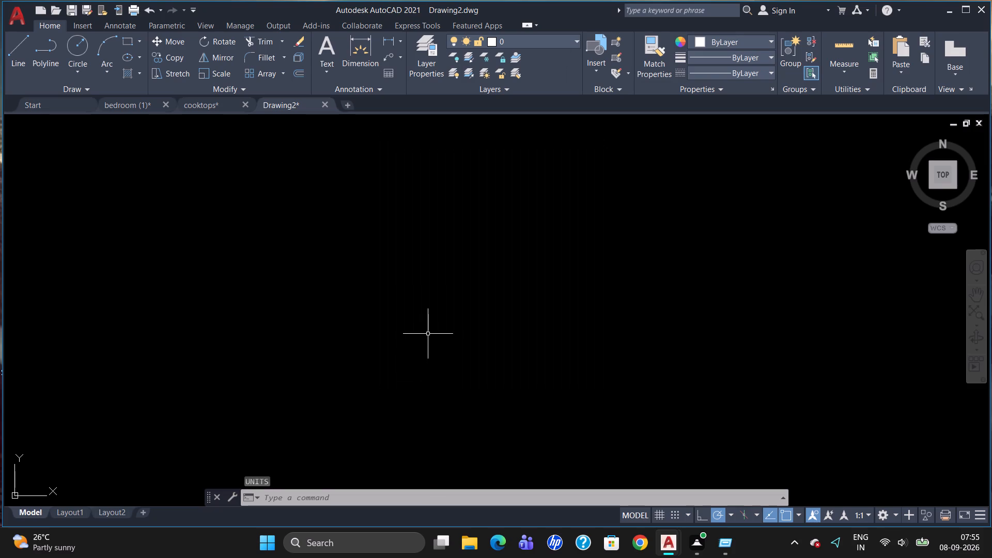
# Open the ISO-25 dimension style for modification and set its primary unit format to Engineering.
pyautogui.press('d')
pyautogui.press('Return')
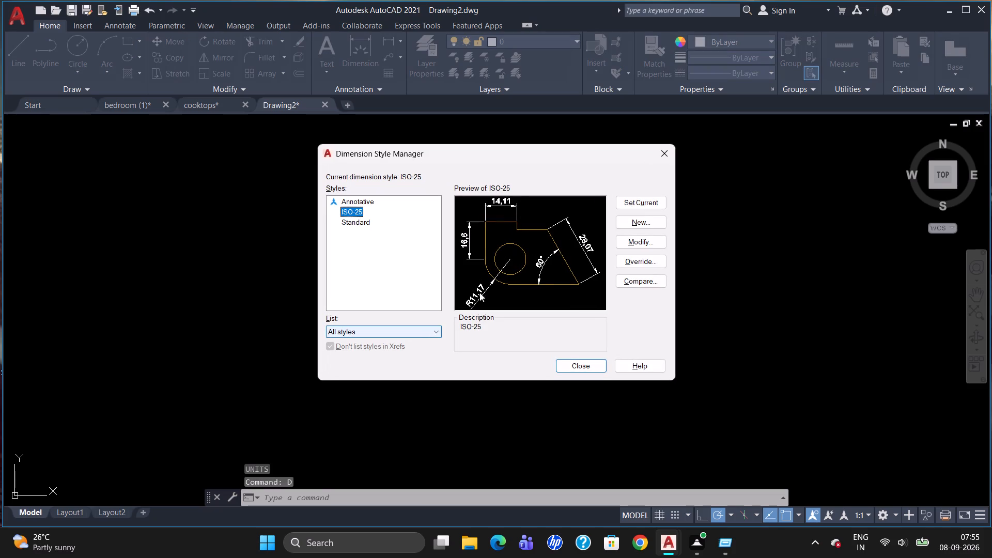
pyautogui.click(647, 237)
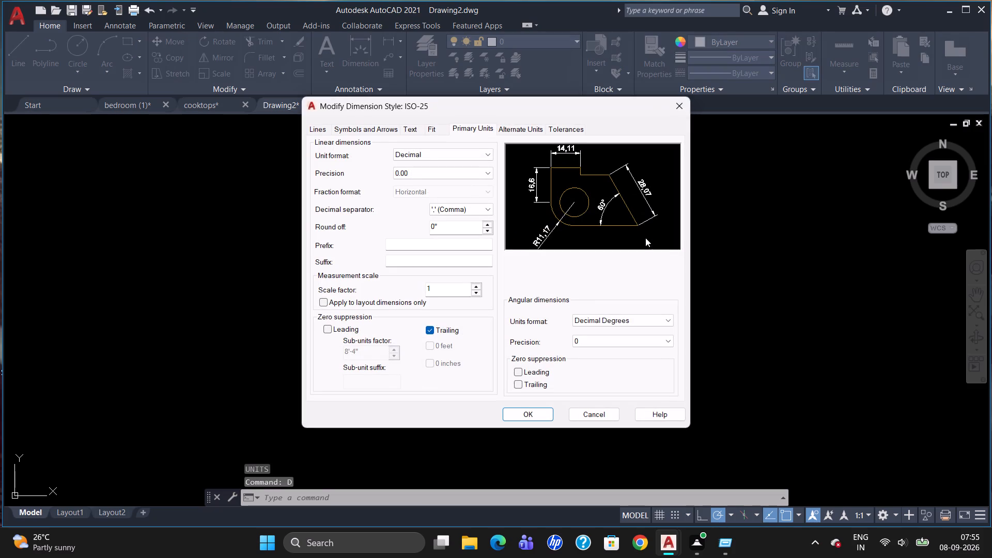
pyautogui.click(426, 149)
pyautogui.click(430, 180)
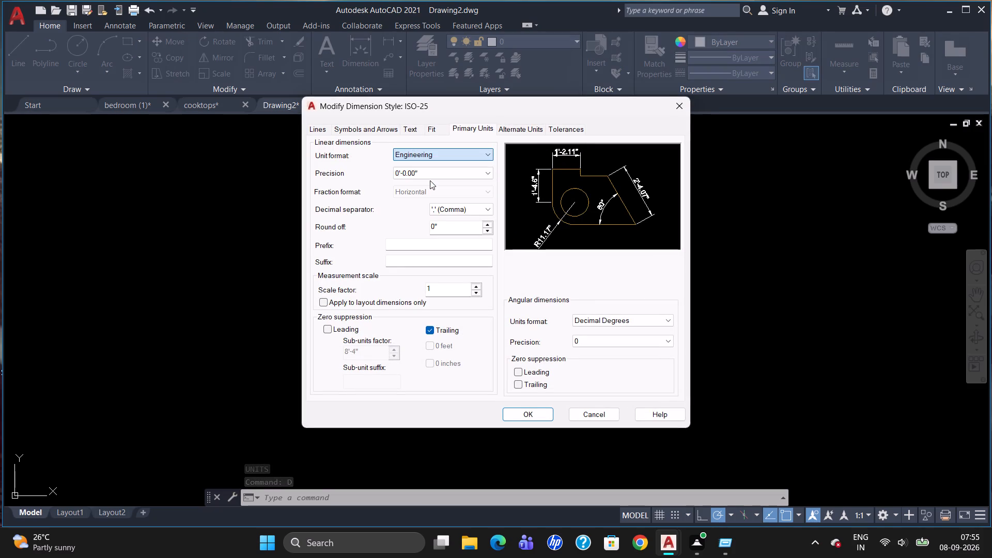
# Set the dimension text height to 5" and the vertical text placement to Centered.
pyautogui.click(408, 133)
pyautogui.moveTo(473, 223); pyautogui.dragTo(414, 239)
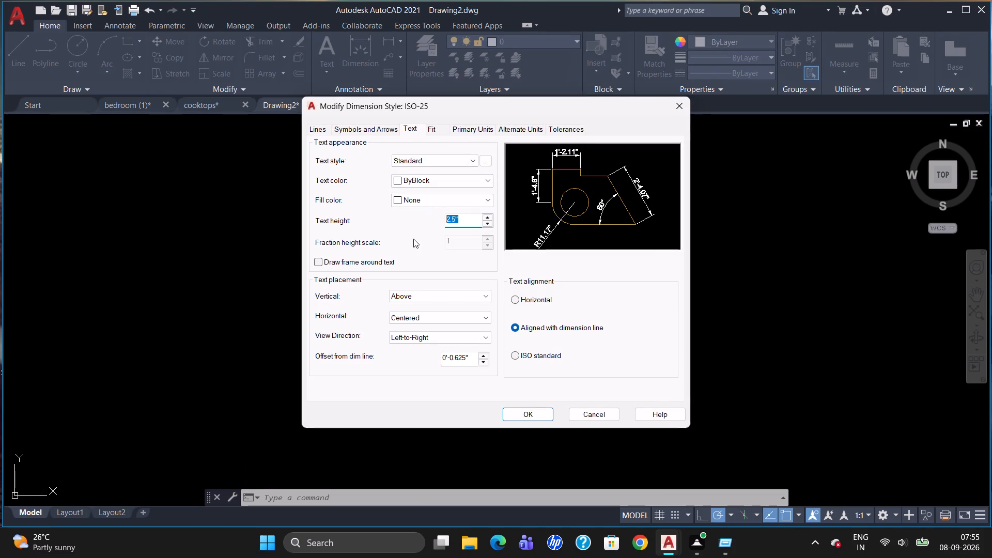
pyautogui.press('BackSpace')
pyautogui.press('5')
pyautogui.press('BackSpace')
pyautogui.press('4')
pyautogui.press('BackSpace')
pyautogui.press('5')
pyautogui.click(414, 292)
pyautogui.click(416, 305)
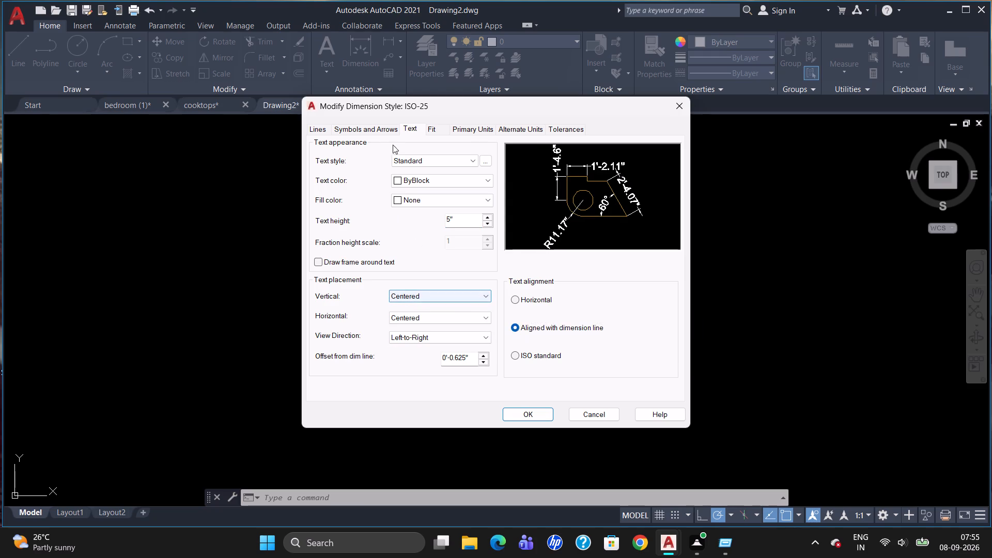
# Set the dimension arrow size to 5", save the ISO-25 style changes and make the style current.
pyautogui.click(373, 128)
pyautogui.moveTo(342, 258); pyautogui.dragTo(283, 276)
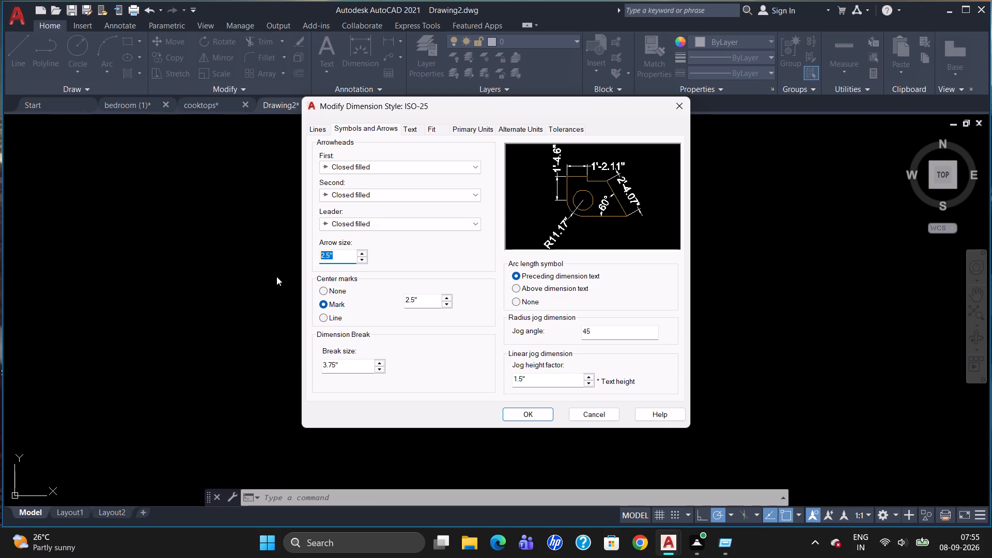
pyautogui.press('BackSpace')
pyautogui.press('5')
pyautogui.click(317, 129)
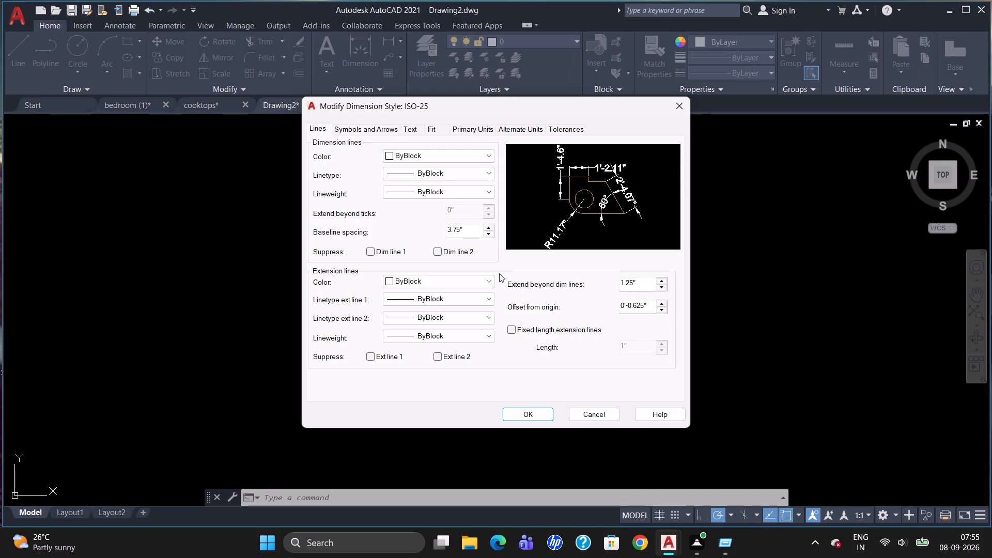
pyautogui.click(538, 413)
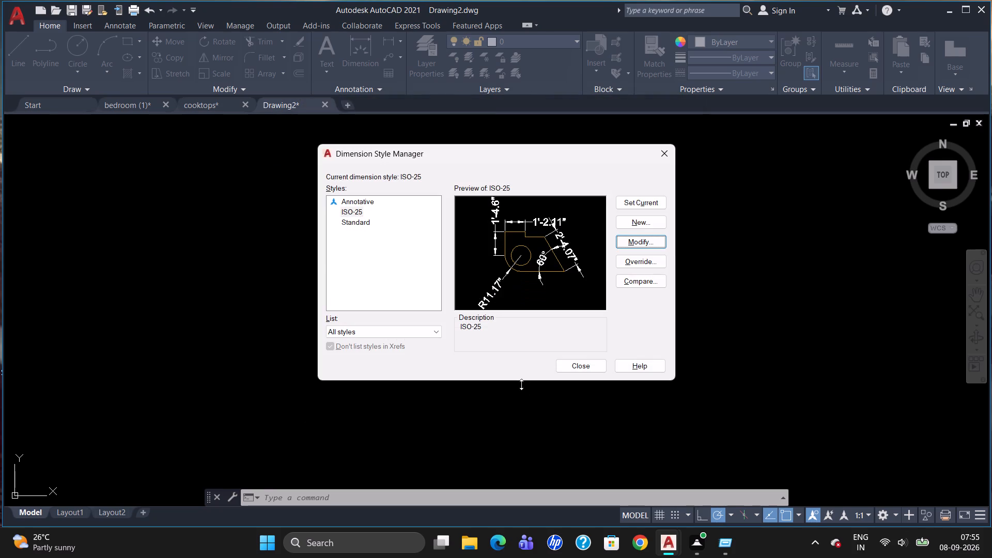
pyautogui.click(660, 199)
pyautogui.click(584, 370)
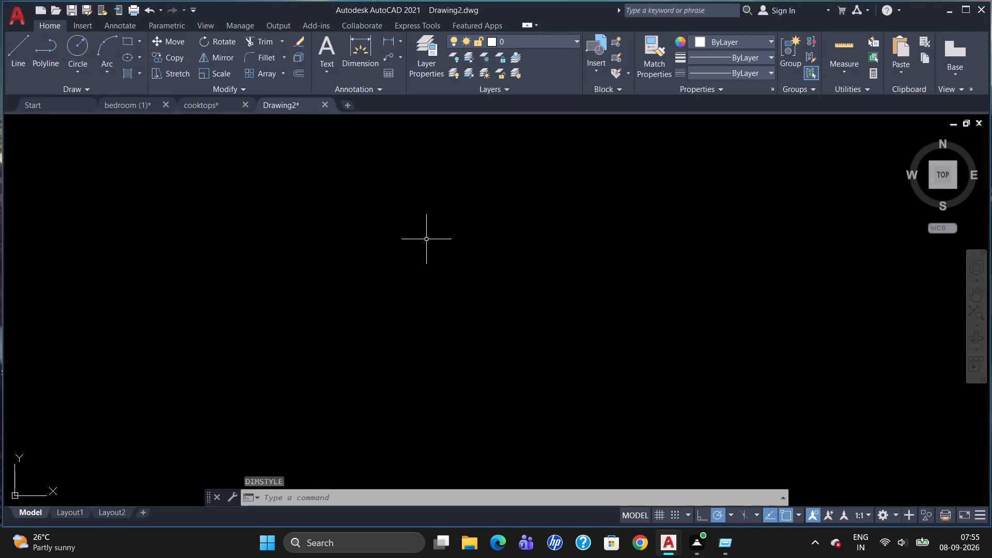
# Set the model space limits from 0,0 to 11.7,16.5.
pyautogui.write('LIMITS')
pyautogui.press('Return')
pyautogui.write('0,0')
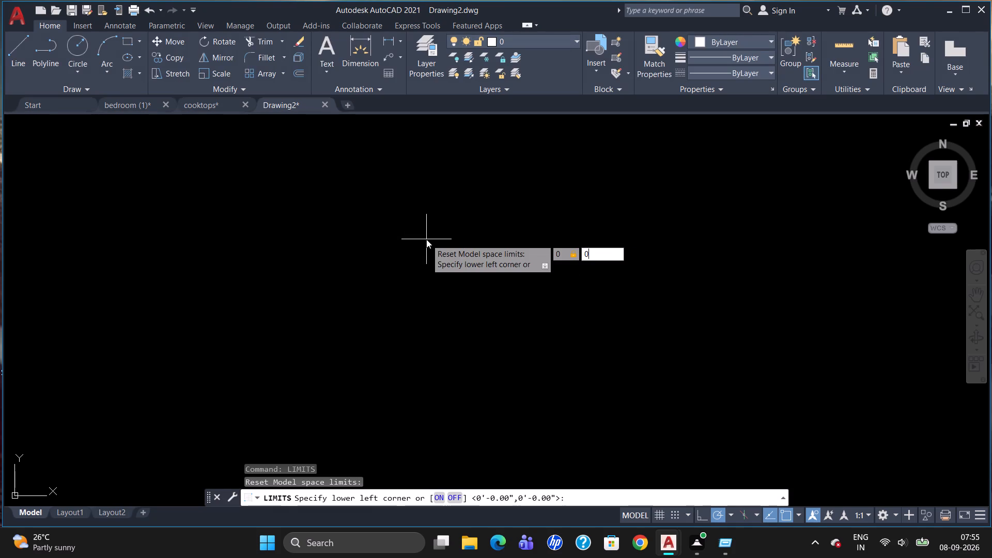
pyautogui.press('Return')
pyautogui.write('11.7,16.5')
pyautogui.press('Return')
# Draw a rectangle 39' wide and 42'9" high in the empty drawing area.
pyautogui.press('z')
pyautogui.press('Return')
pyautogui.press('a')
pyautogui.press('Return')
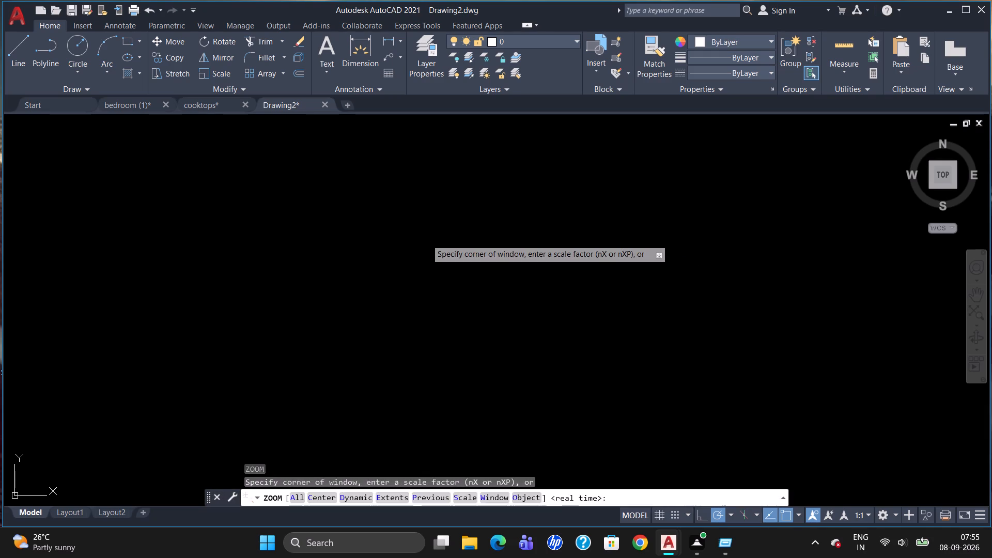
pyautogui.write('REC')
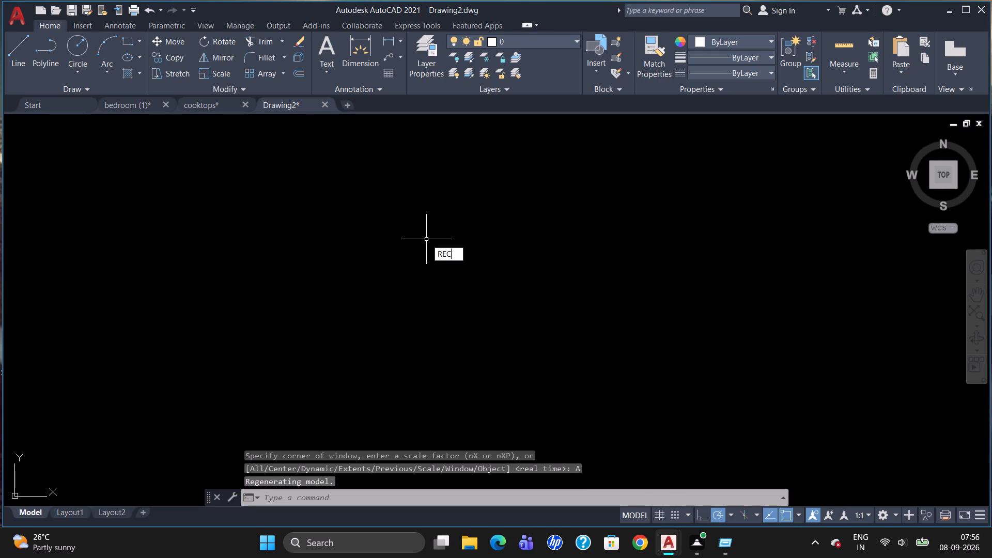
pyautogui.press('Return')
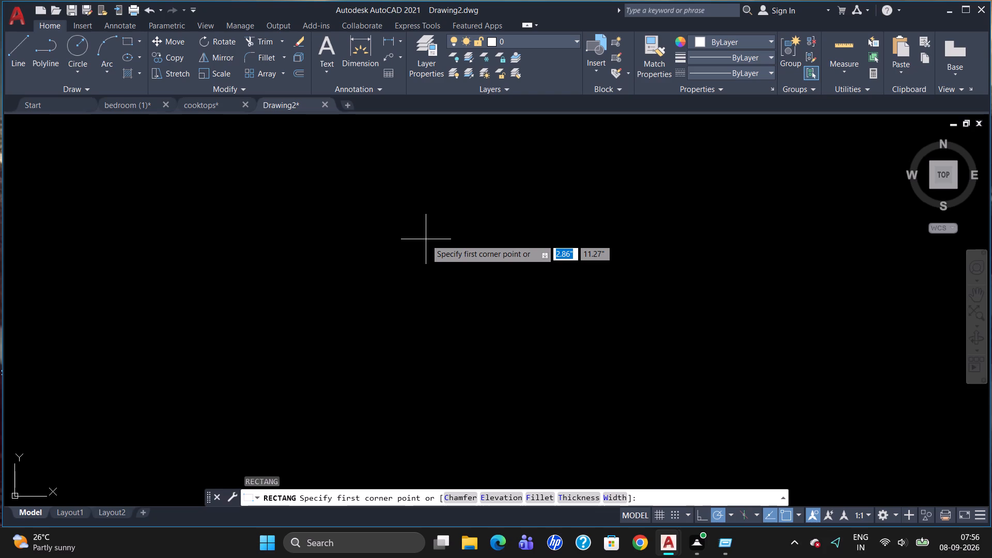
pyautogui.click(385, 184)
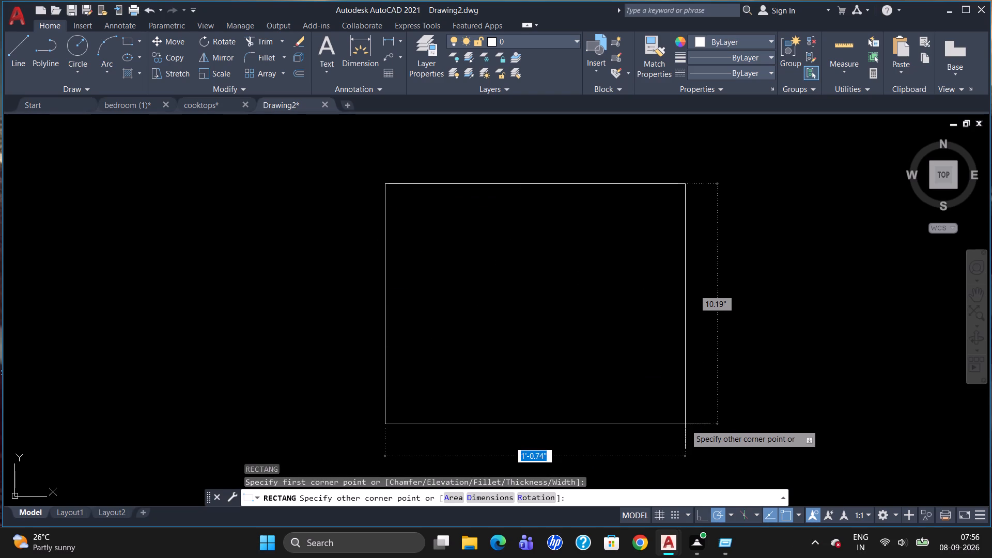
pyautogui.write("39'")
pyautogui.press('Tab')
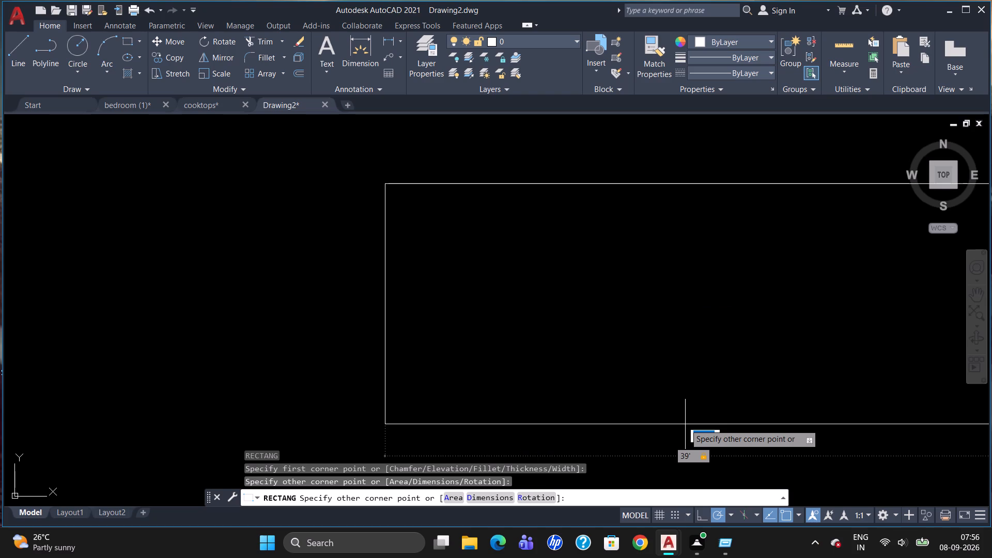
pyautogui.write("42'0")
pyautogui.press('BackSpace')
pyautogui.press('9')
pyautogui.hotkey('shift', '"')
pyautogui.press('Return')
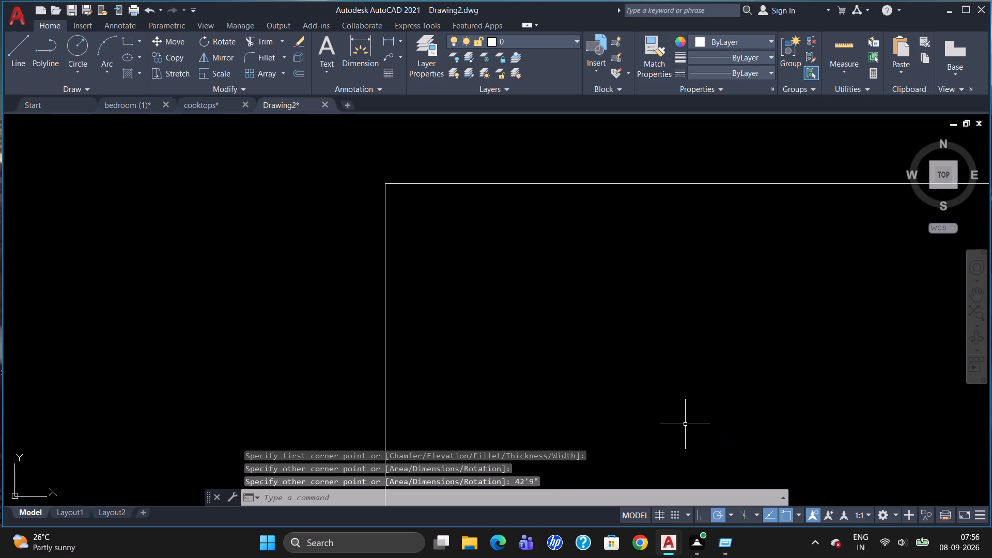
pyautogui.press('Escape')
# Move the UCS origin about 24'-9" to the left, clear of the rectangle's upper-left corner.
pyautogui.scroll(-3, 568, 266)
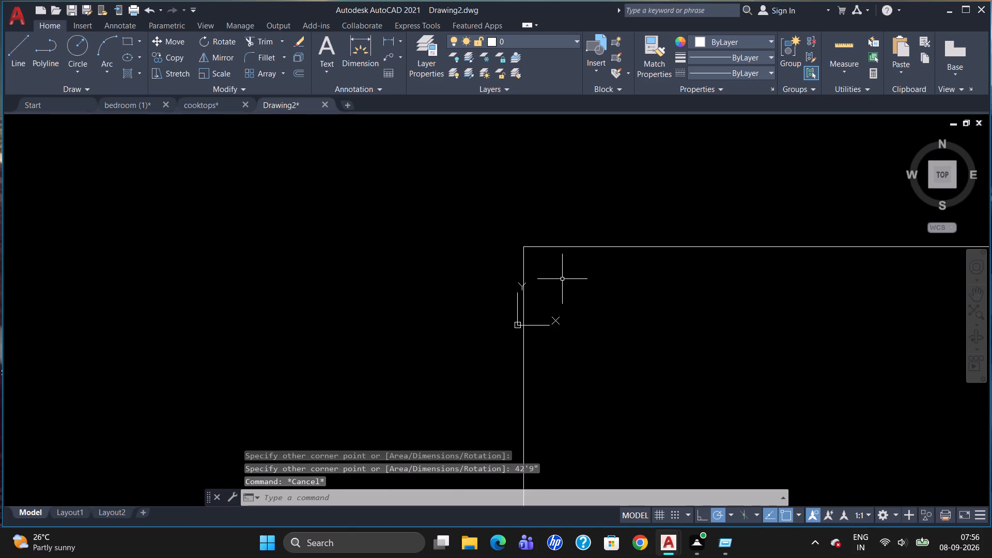
pyautogui.scroll(-3, 576, 216)
pyautogui.scroll(-4, 719, 236)
pyautogui.scroll(3, 818, 314)
pyautogui.scroll(-3, 662, 253)
pyautogui.scroll(1, 712, 248)
pyautogui.scroll(1, 614, 160)
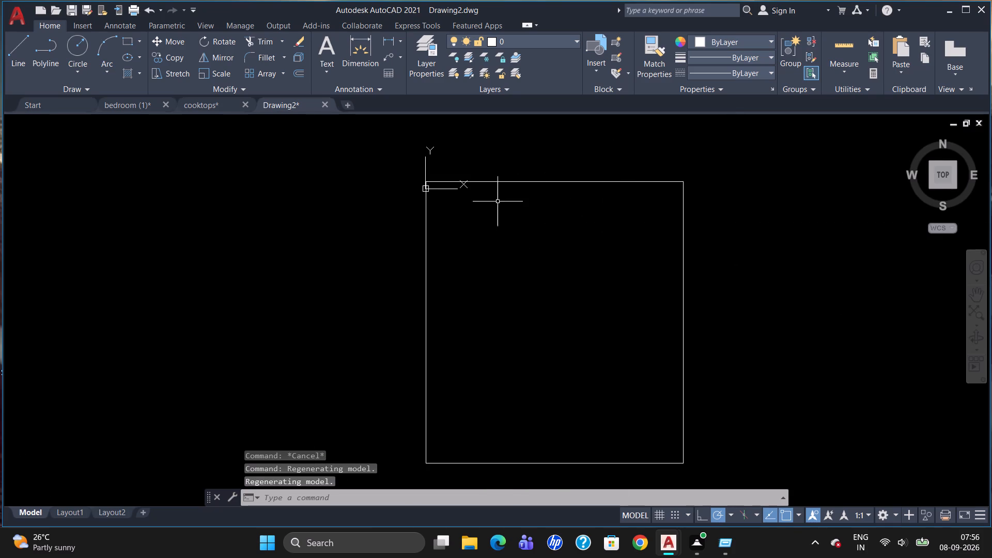
pyautogui.click(429, 189)
pyautogui.click(423, 190)
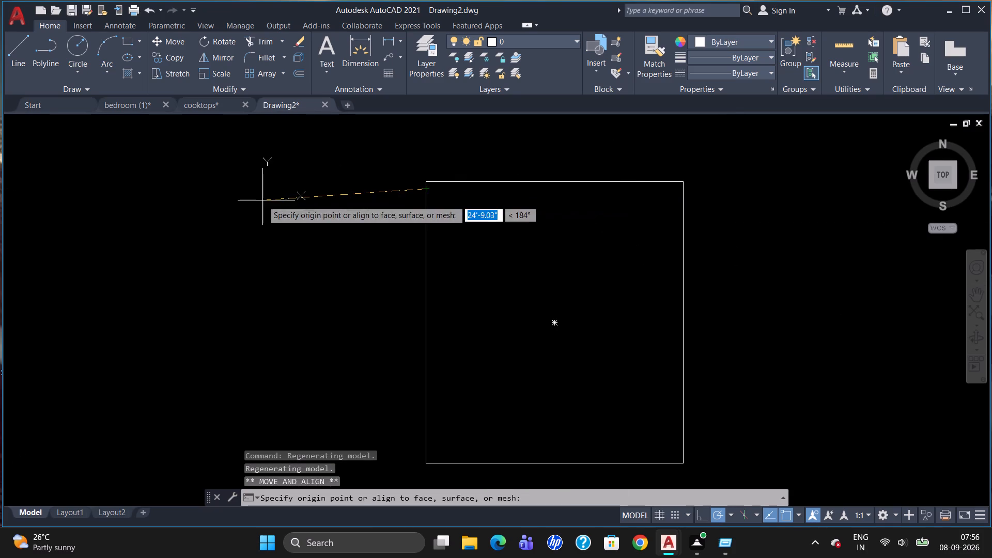
pyautogui.click(262, 199)
pyautogui.press('Escape')
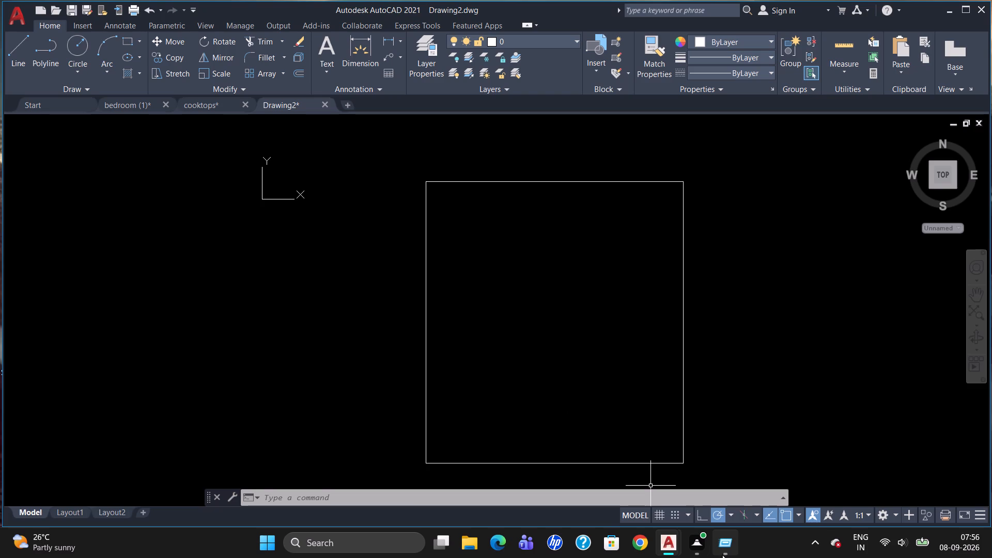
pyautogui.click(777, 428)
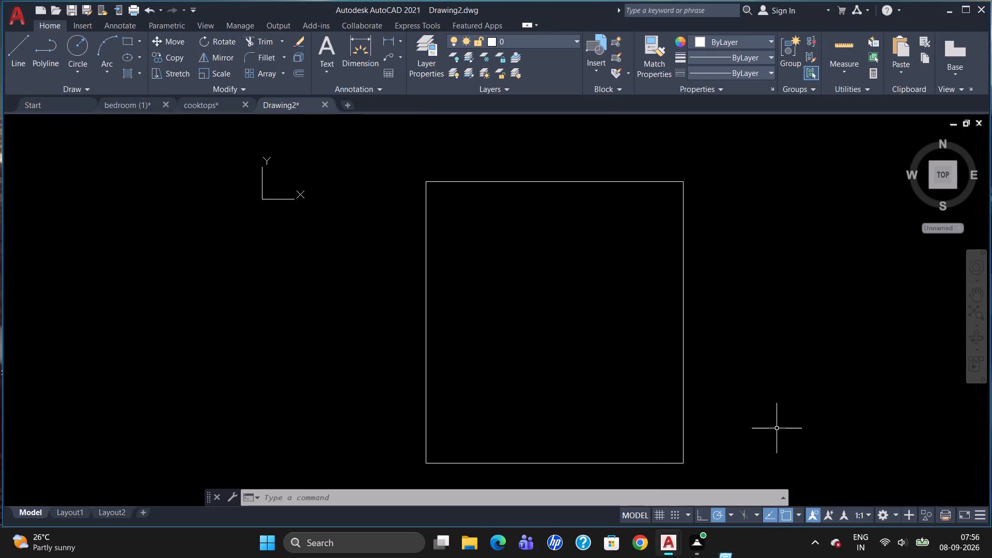
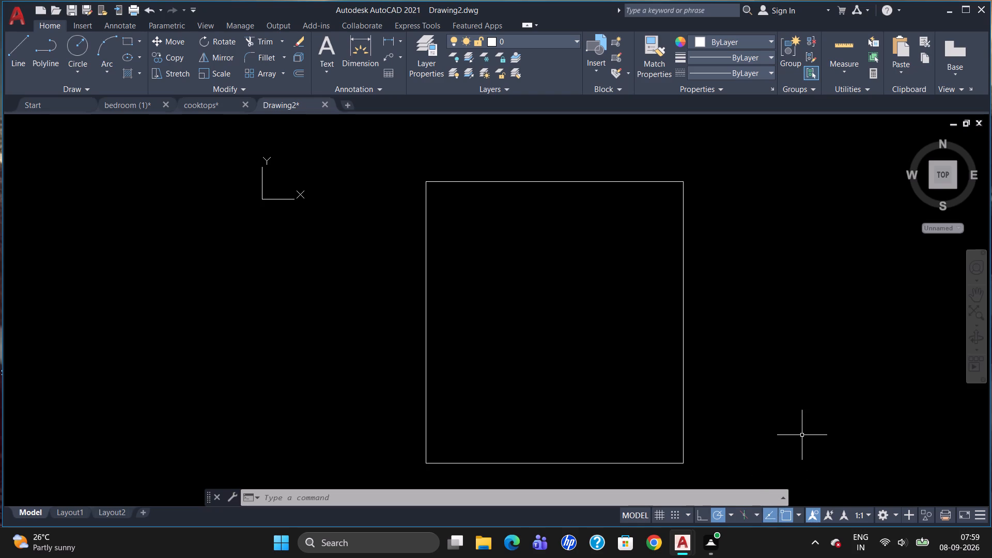
# Offset the 39' by 42'9" outline rectangle 9" inward to form the outer wall thickness.
pyautogui.press('o')
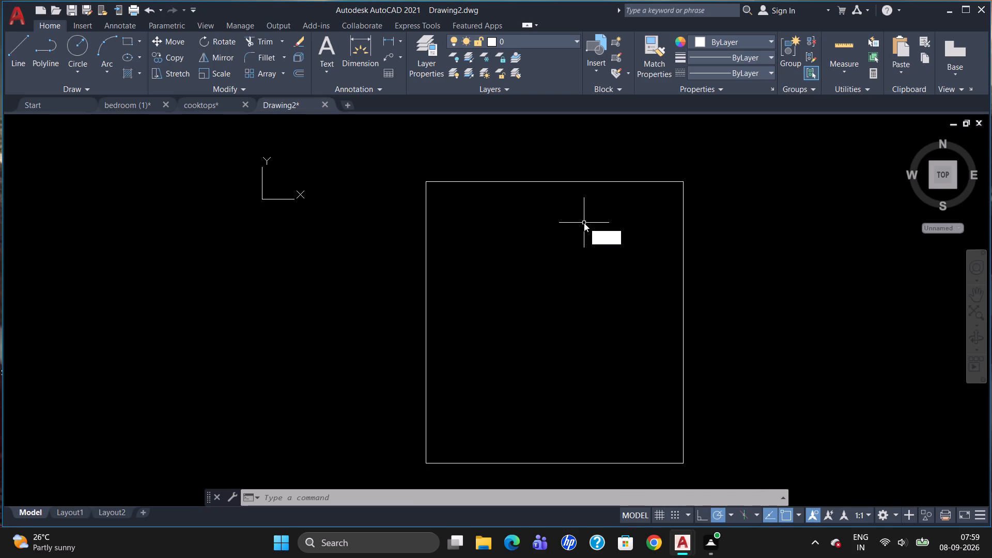
pyautogui.press('Return')
pyautogui.write('9"')
pyautogui.press('Return')
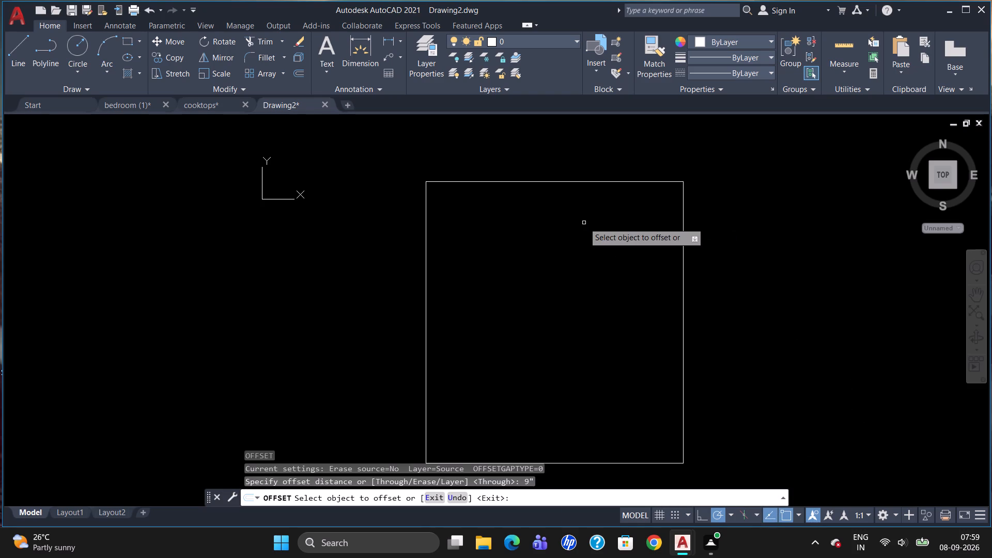
pyautogui.moveTo(598, 182); pyautogui.dragTo(600, 189)
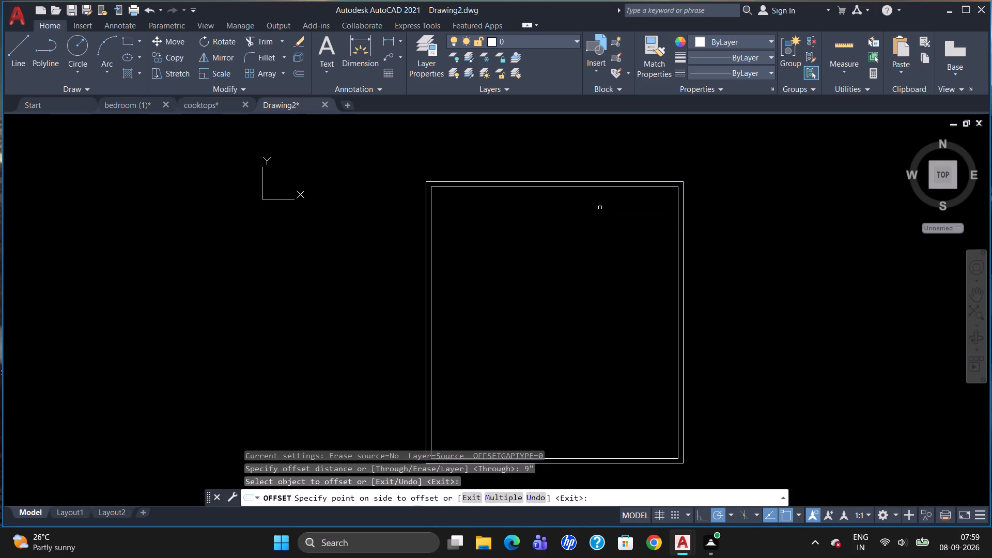
pyautogui.click(600, 208)
pyautogui.press('Escape')
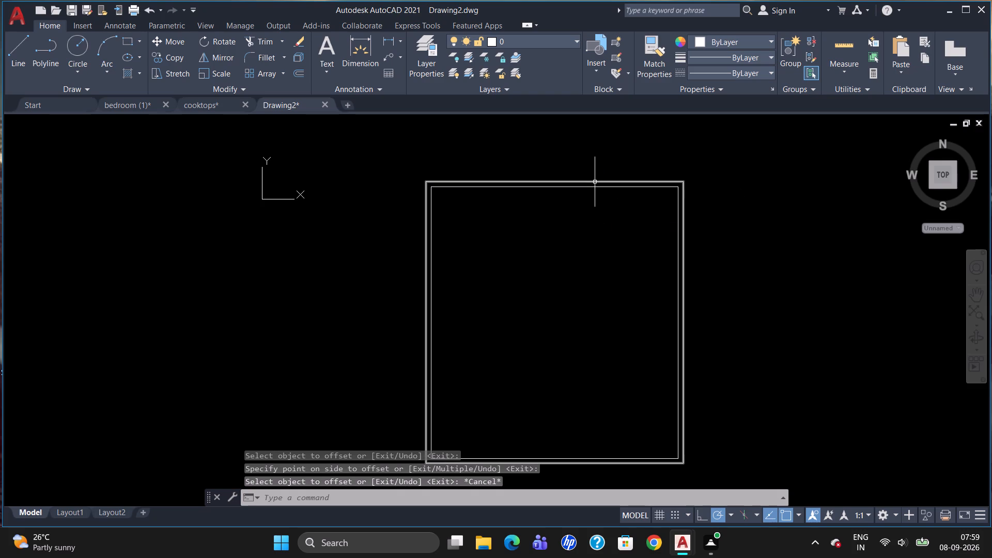
# Explode the inner rectangle into separate lines.
pyautogui.click(595, 187)
pyautogui.press('x')
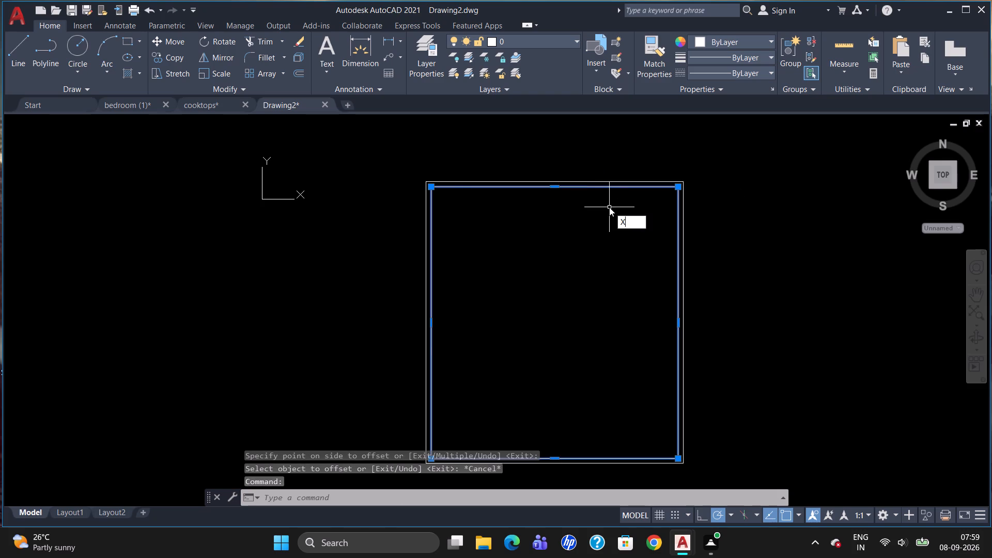
pyautogui.press('Return')
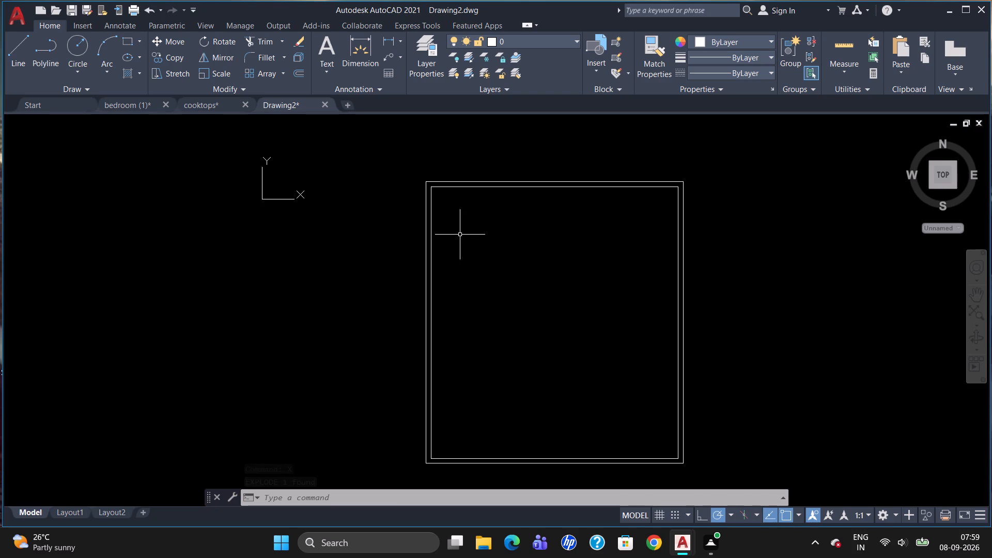
# Calculate the plan's total width in QuickCalc as 9"+13'+4"+11'10"+4"+12'+9", then clear and close the calculator.
pyautogui.hotkey('ctrl', '8')
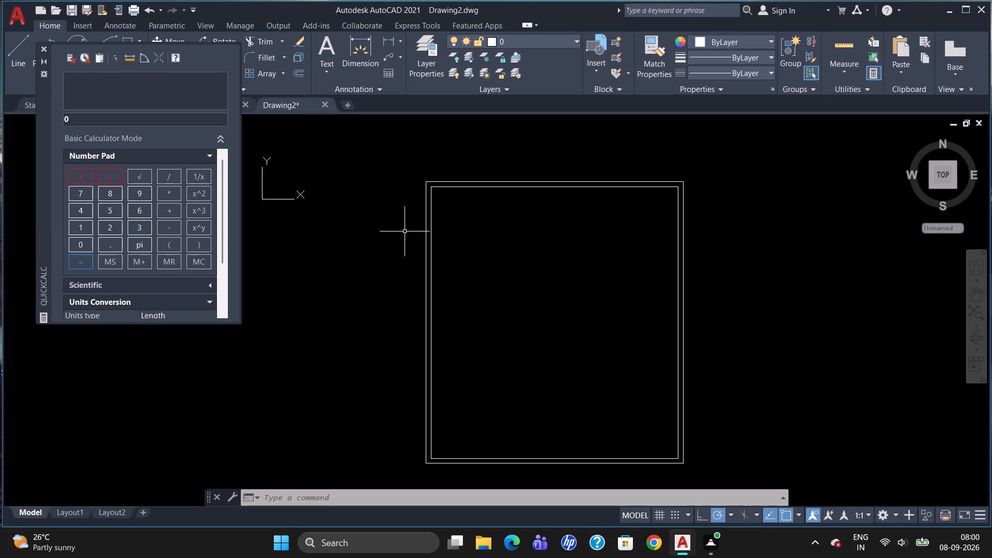
pyautogui.write('9"+')
pyautogui.press('BackSpace')
pyautogui.press('BackSpace')
pyautogui.press('BackSpace')
pyautogui.press('BackSpace')
pyautogui.click(191, 118)
pyautogui.press('BackSpace')
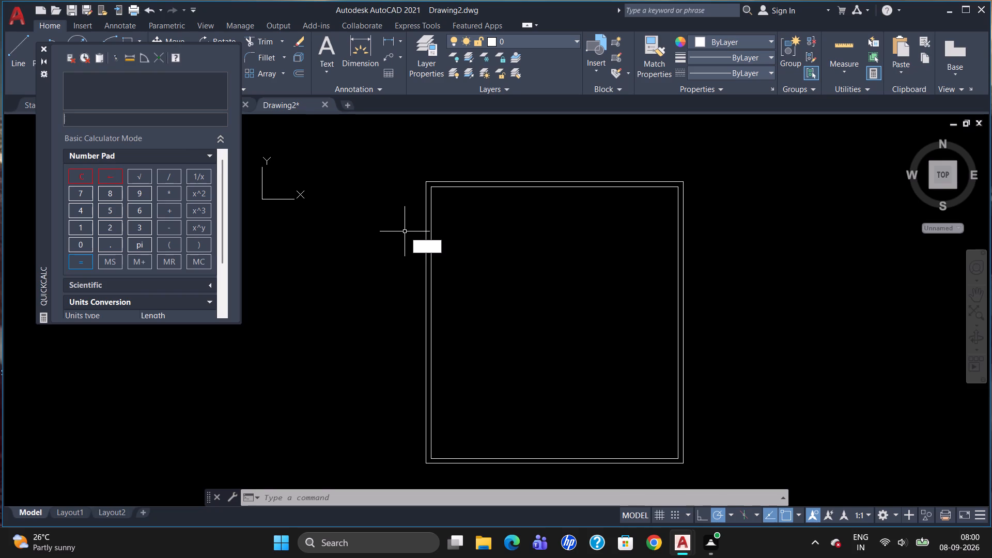
pyautogui.write('9"+')
pyautogui.write("13'+")
pyautogui.write('4"')
pyautogui.hotkey('shift', '+')
pyautogui.write('11\'10"+')
pyautogui.write('4"+')
pyautogui.write('12')
pyautogui.press("'")
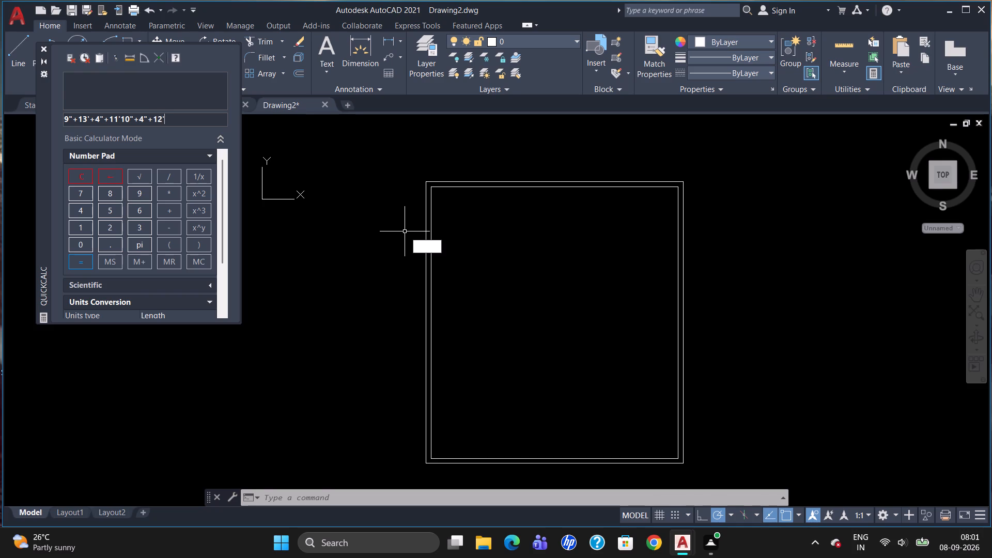
pyautogui.hotkey('shift', '+')
pyautogui.write('9"')
pyautogui.press('Return')
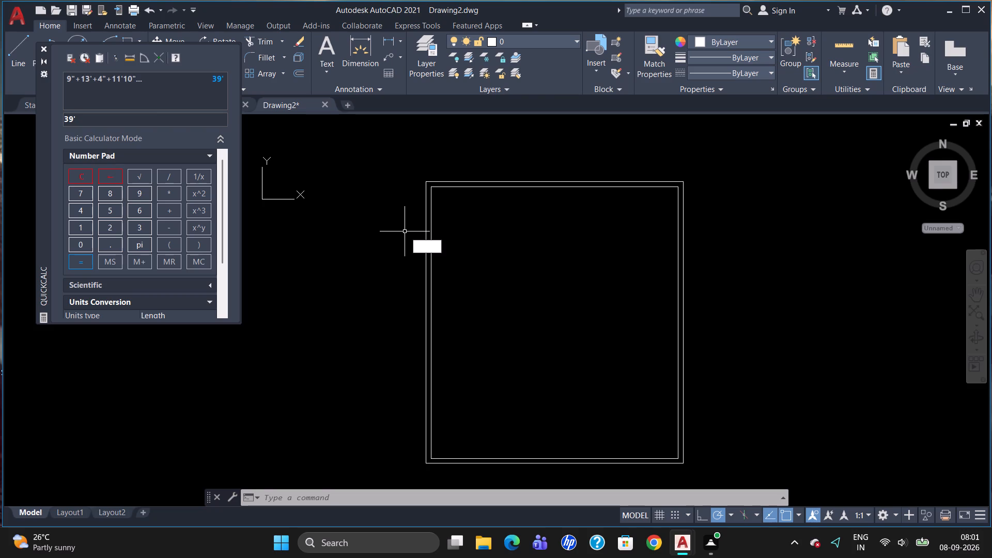
pyautogui.press('BackSpace')
pyautogui.press('BackSpace')
pyautogui.press('BackSpace')
pyautogui.click(39, 47)
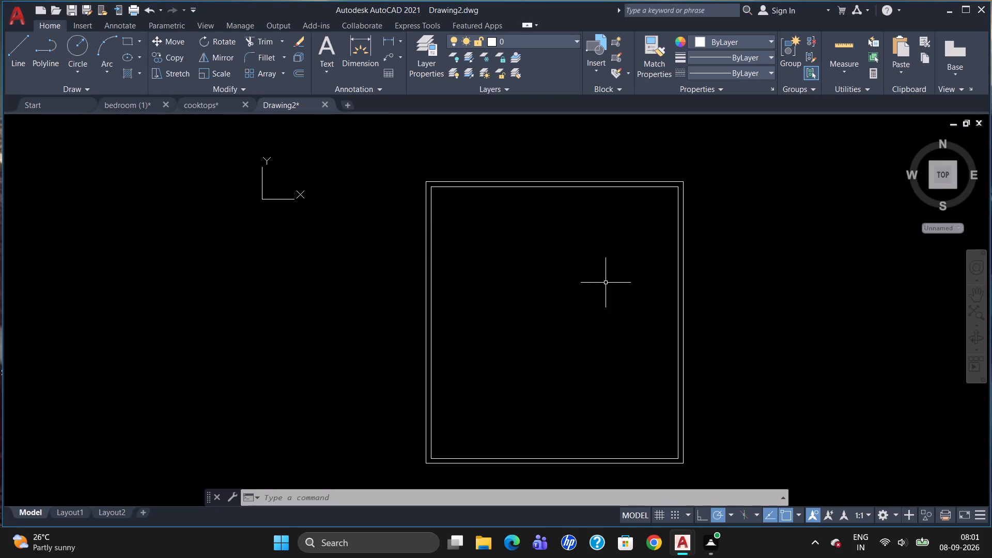
pyautogui.click(678, 240)
pyautogui.press('Escape')
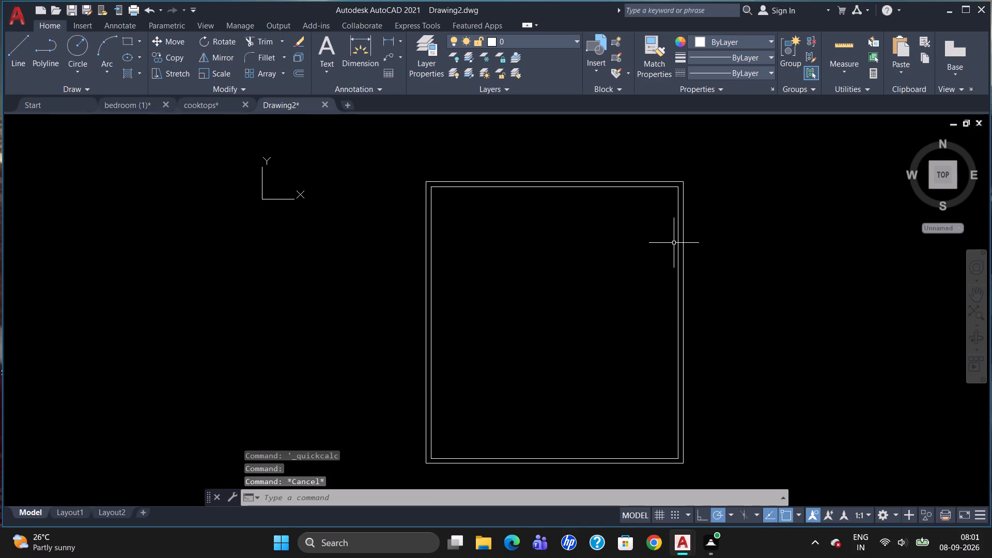
# Offset the inner right wall line 13' into the plan, and offset the new line 4" further left as a partition wall.
pyautogui.press('o')
pyautogui.press('Return')
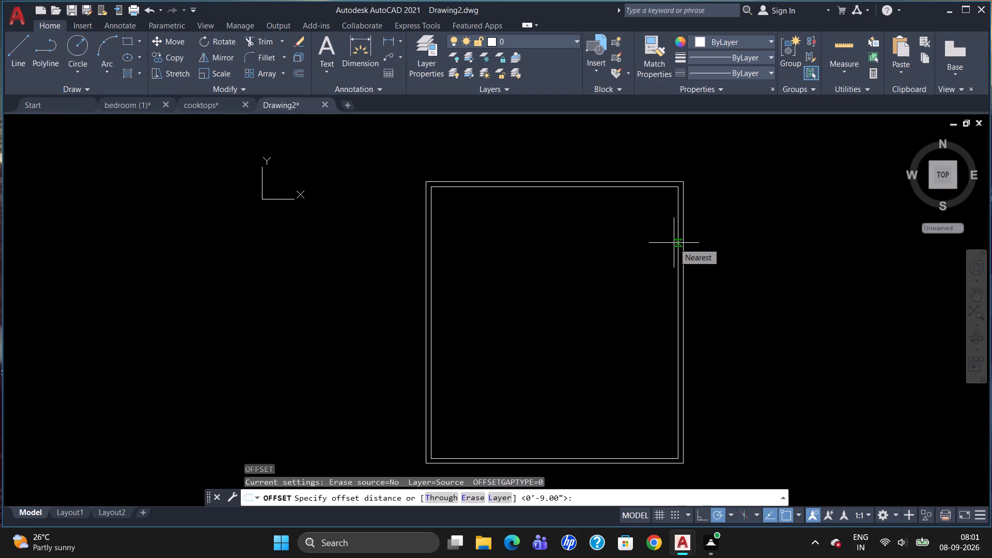
pyautogui.write("13'")
pyautogui.press('Return')
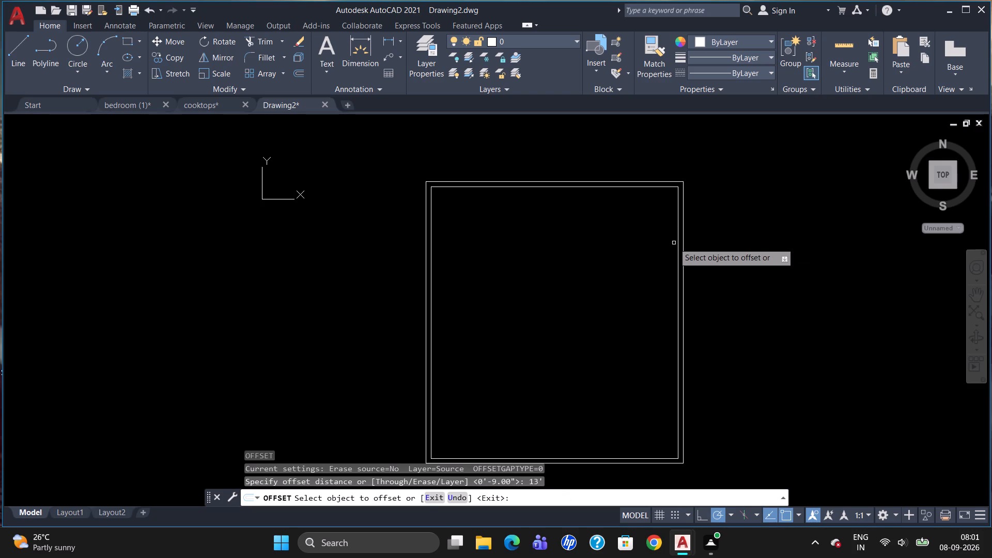
pyautogui.click(678, 245)
pyautogui.click(665, 247)
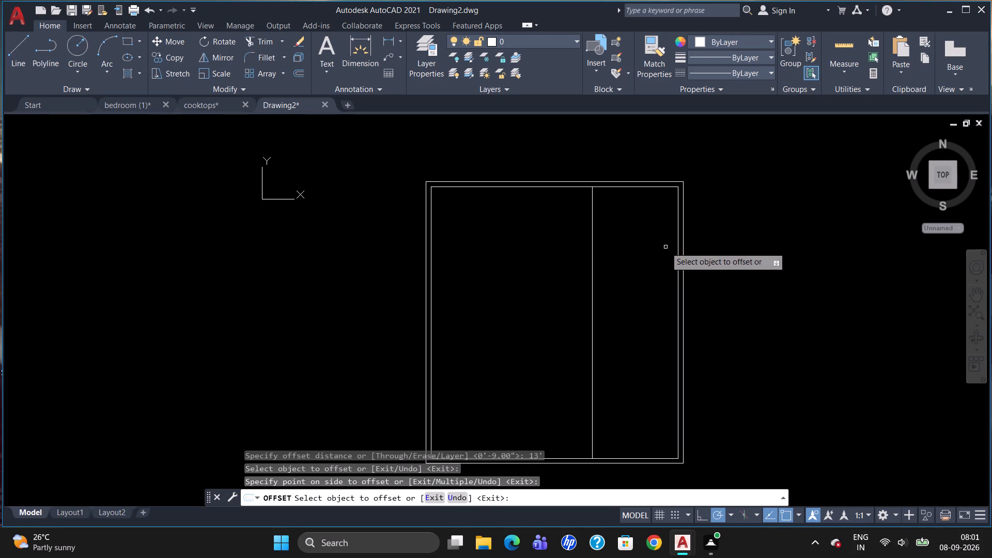
pyautogui.click(592, 265)
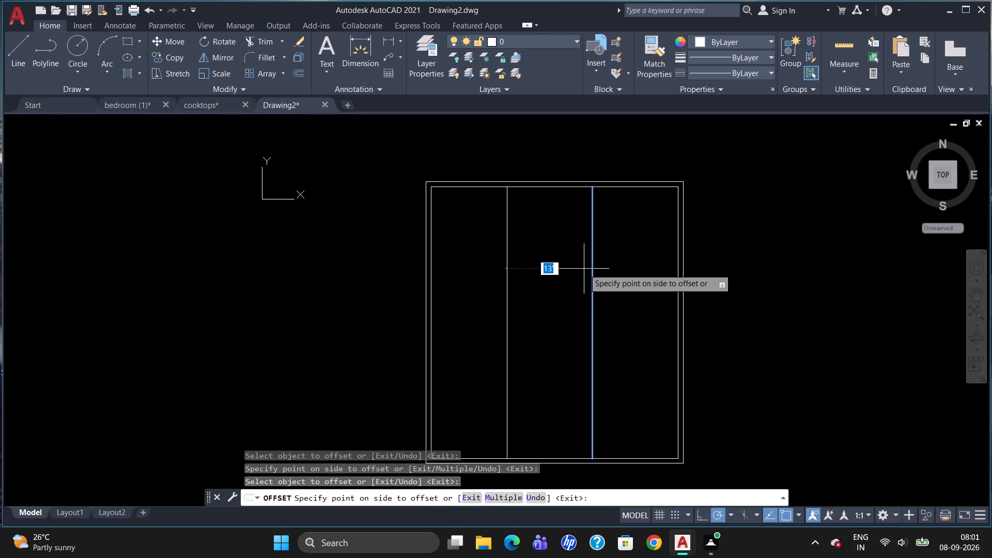
pyautogui.press('5')
pyautogui.press('BackSpace')
pyautogui.write('4"')
pyautogui.press('Return')
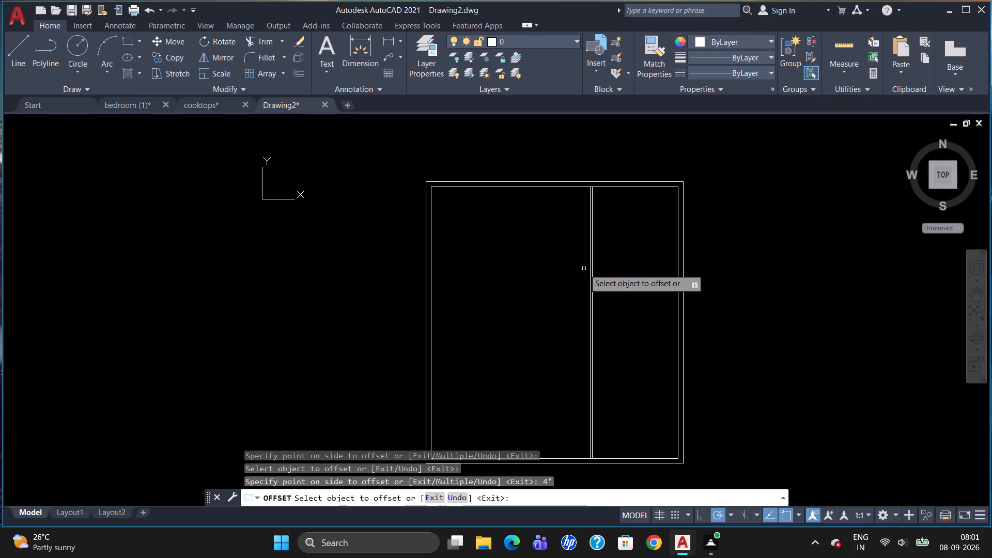
# Offset the first partition's left line 11'10" to the left, and offset that line another 4" left as a second partition wall.
pyautogui.scroll(1, 591, 265)
pyautogui.click(590, 266)
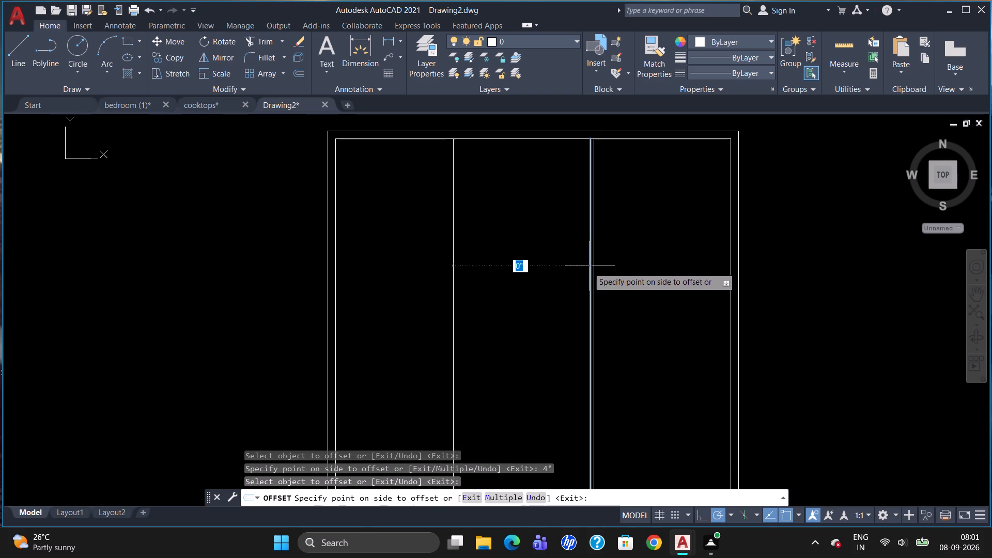
pyautogui.write('11\'10"')
pyautogui.press('Return')
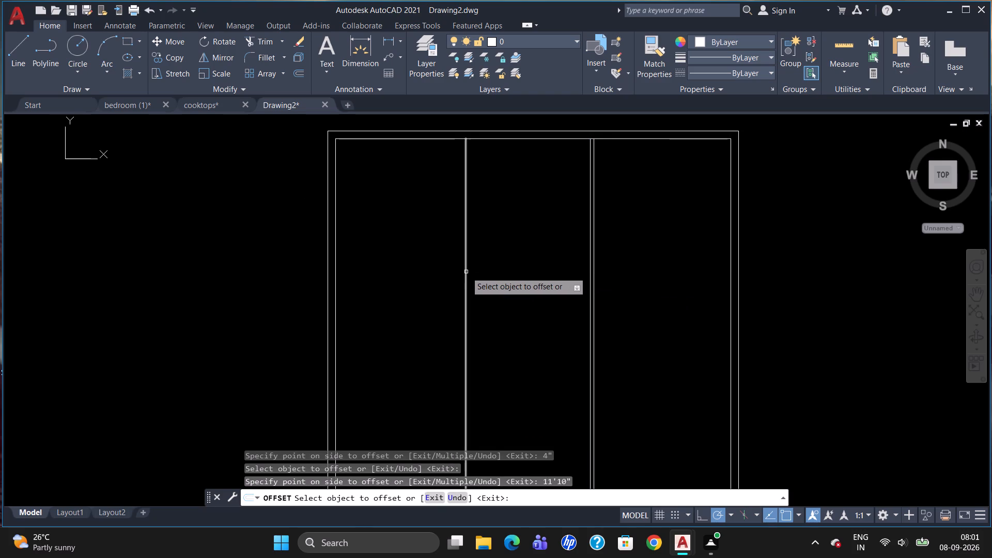
pyautogui.click(466, 272)
pyautogui.write('4"')
pyautogui.press('Return')
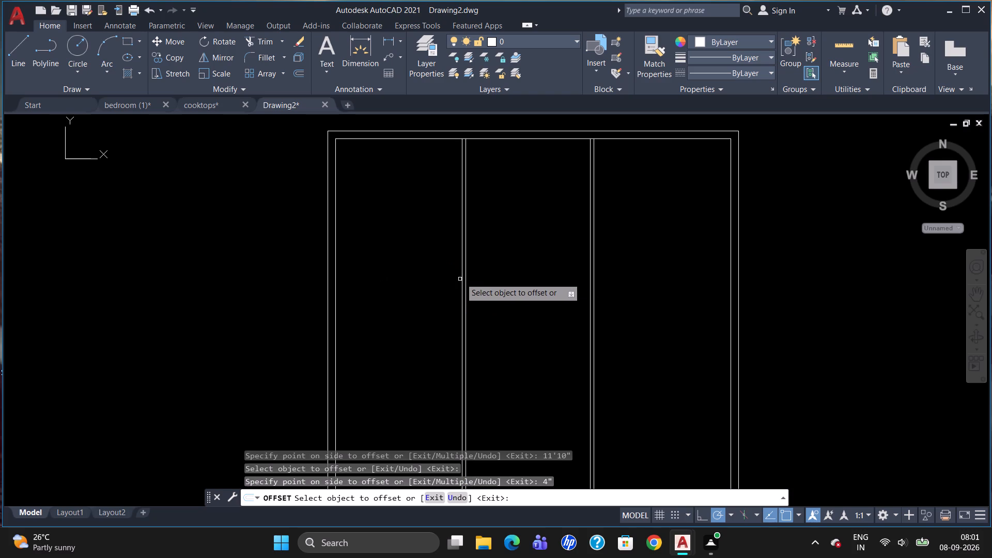
# Offset the inner top wall line 14' downward, and offset the new line 4" further down as a horizontal partition wall.
pyautogui.scroll(-1, 461, 280)
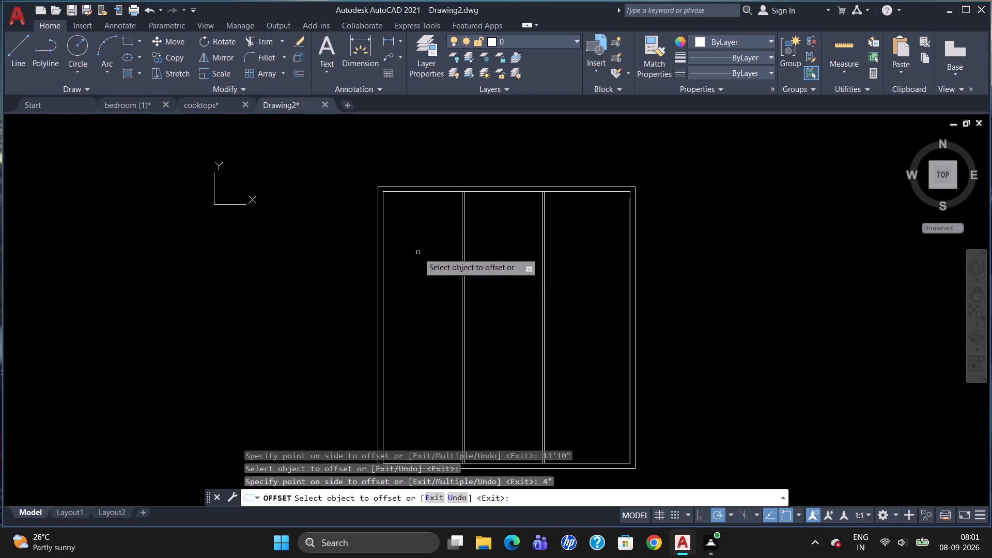
pyautogui.click(498, 191)
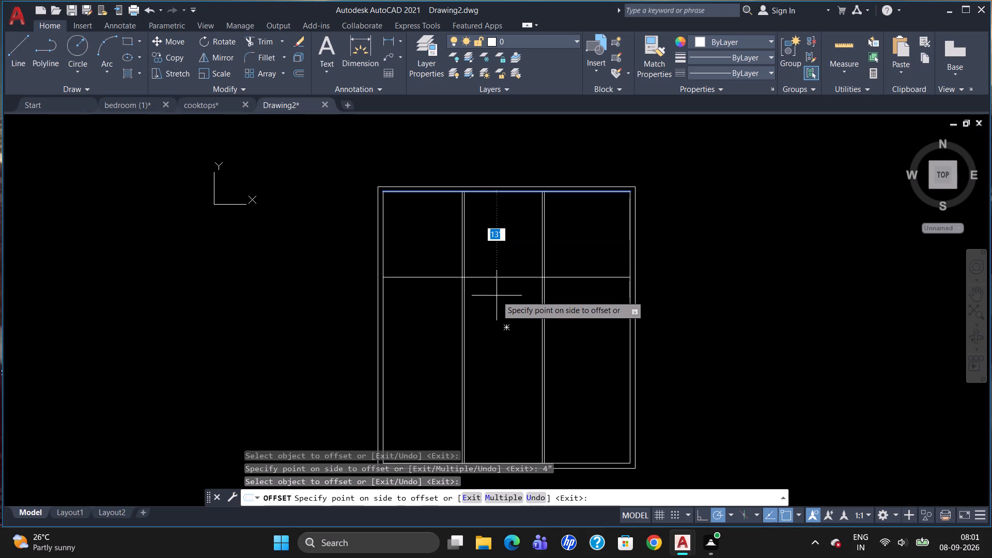
pyautogui.write('14')
pyautogui.press("'")
pyautogui.press('Return')
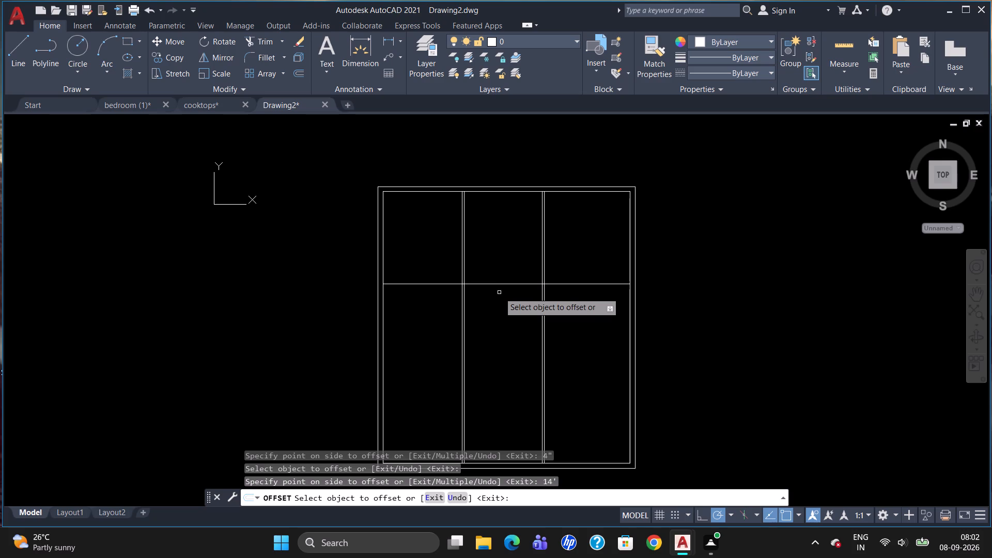
pyautogui.click(503, 285)
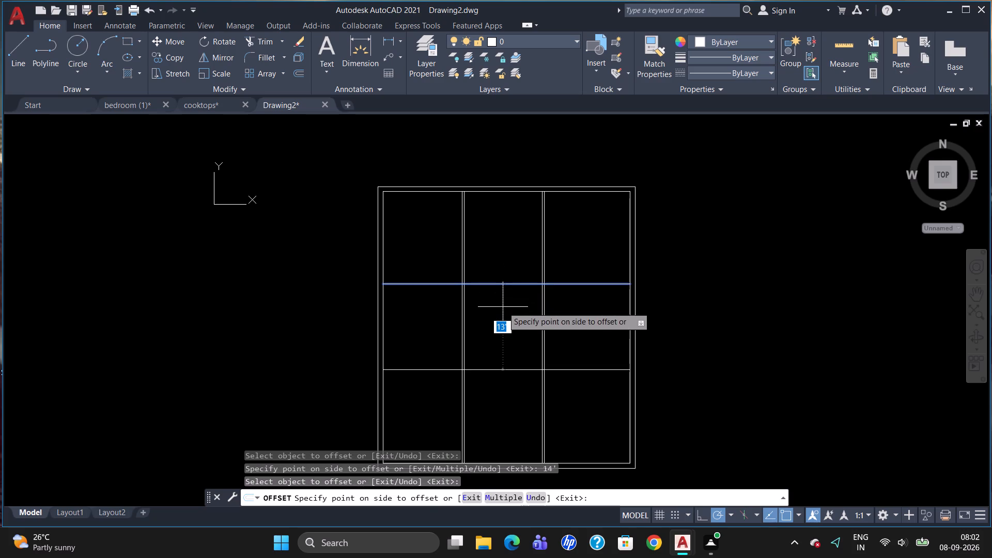
pyautogui.write('4"')
pyautogui.press('Return')
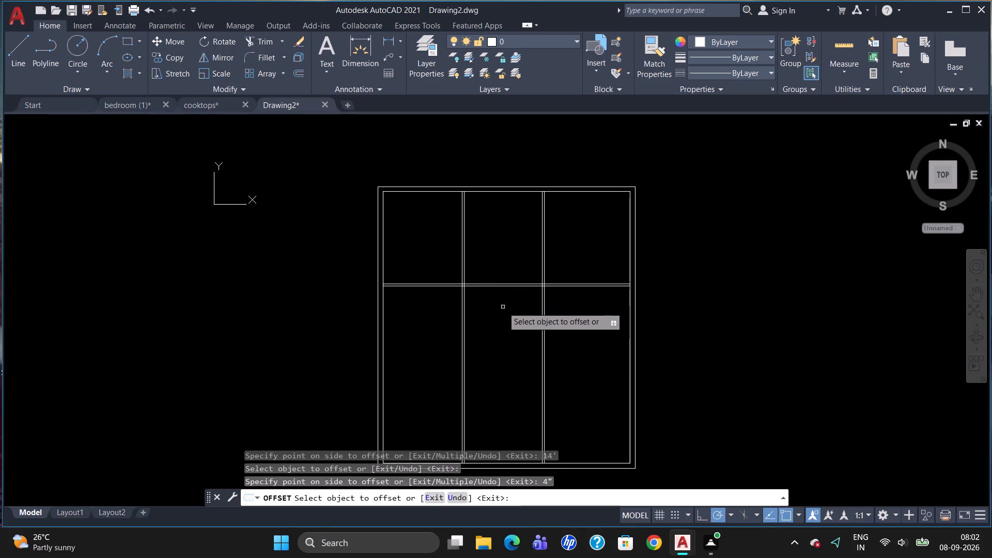
pyautogui.press('Escape')
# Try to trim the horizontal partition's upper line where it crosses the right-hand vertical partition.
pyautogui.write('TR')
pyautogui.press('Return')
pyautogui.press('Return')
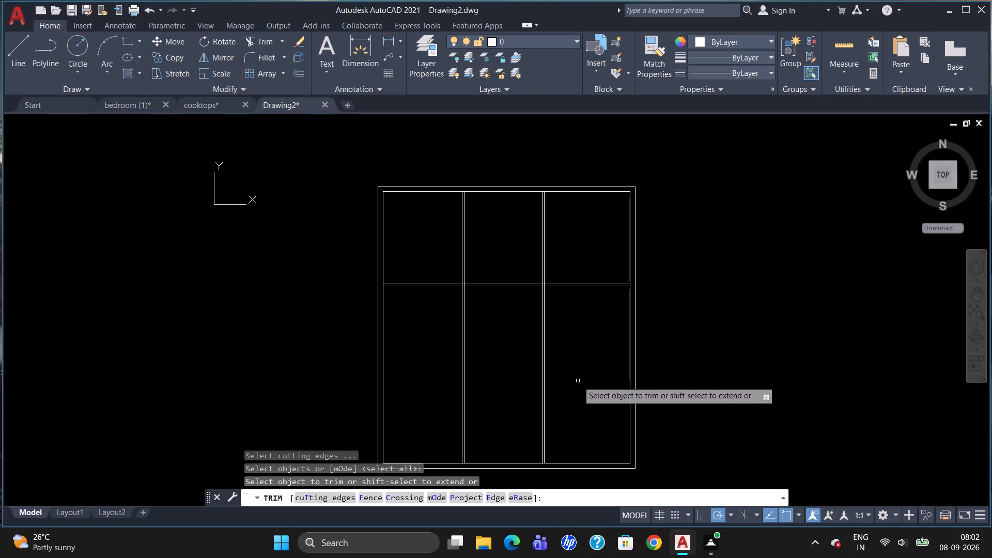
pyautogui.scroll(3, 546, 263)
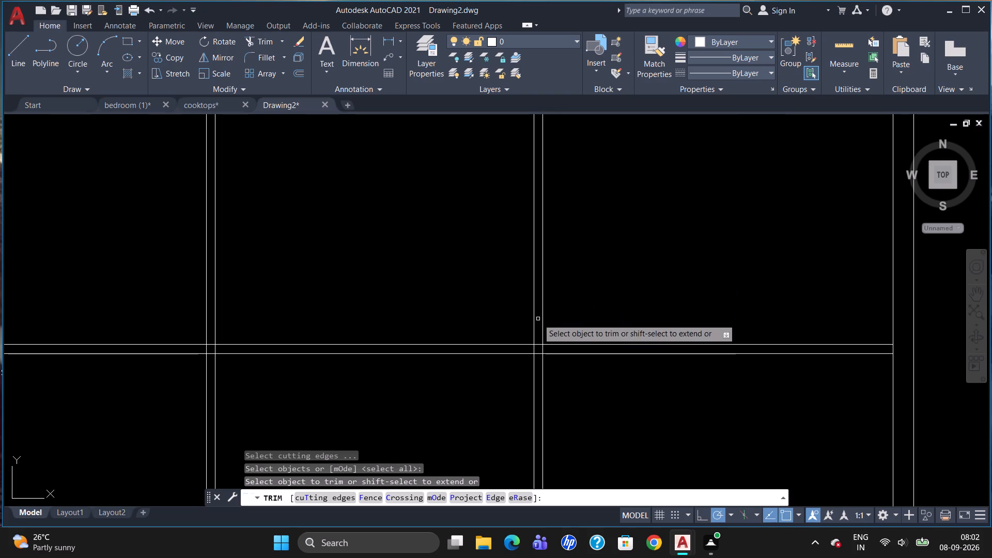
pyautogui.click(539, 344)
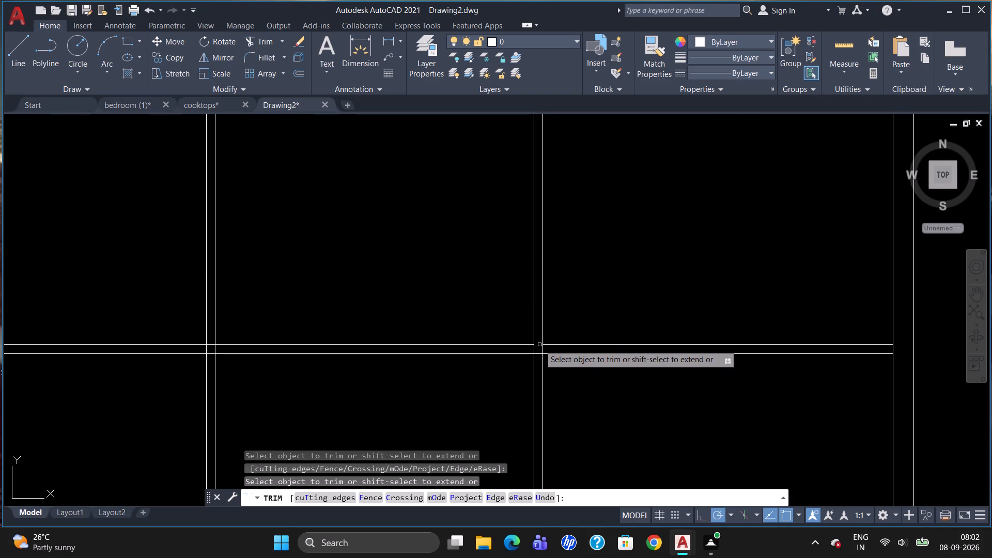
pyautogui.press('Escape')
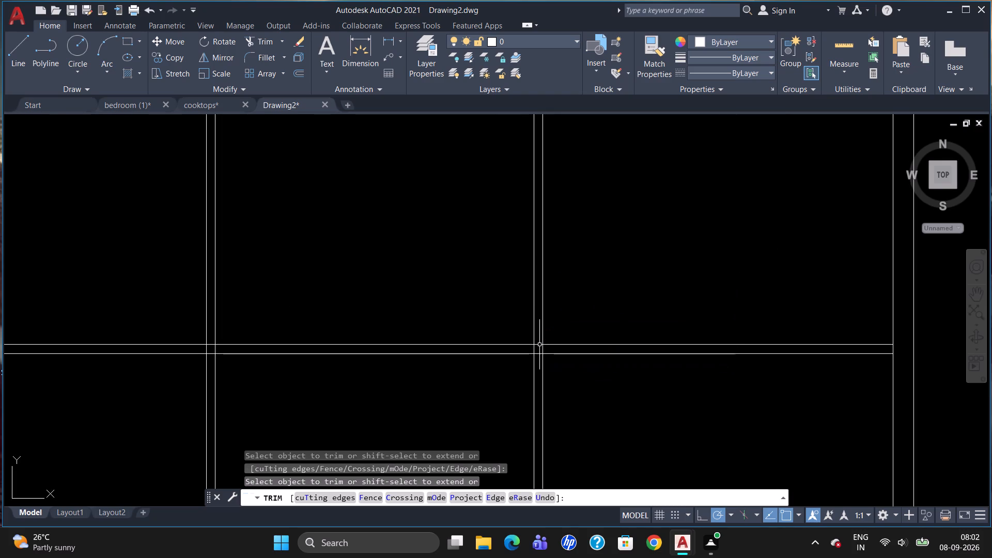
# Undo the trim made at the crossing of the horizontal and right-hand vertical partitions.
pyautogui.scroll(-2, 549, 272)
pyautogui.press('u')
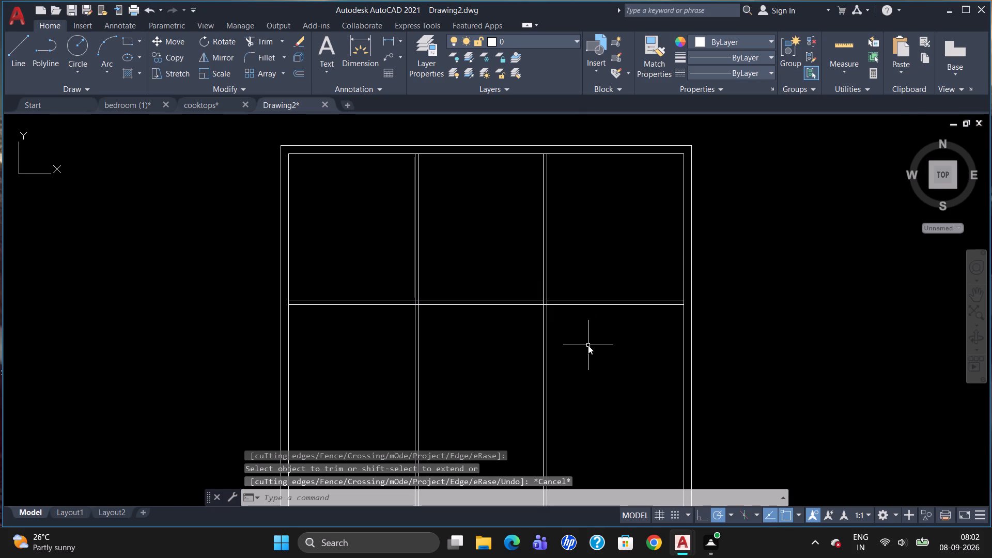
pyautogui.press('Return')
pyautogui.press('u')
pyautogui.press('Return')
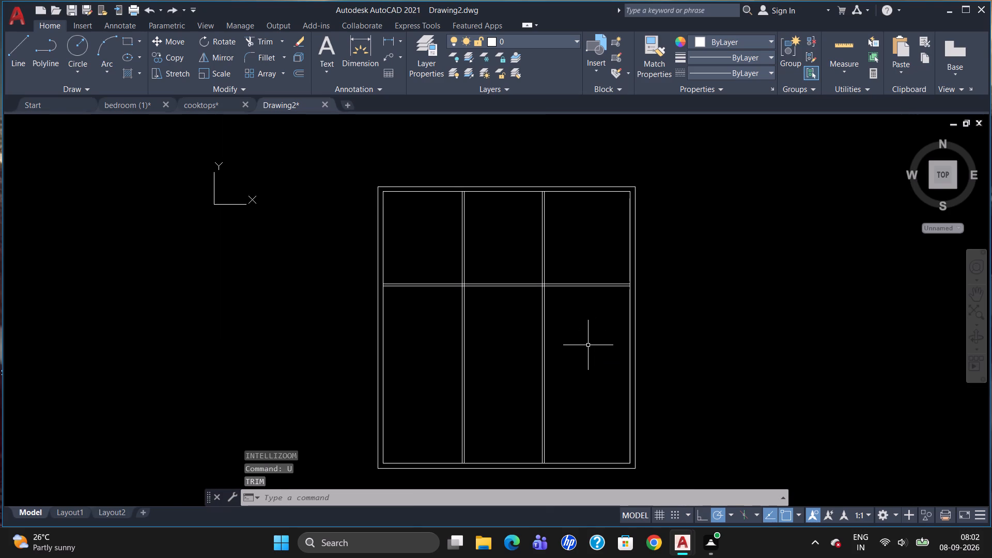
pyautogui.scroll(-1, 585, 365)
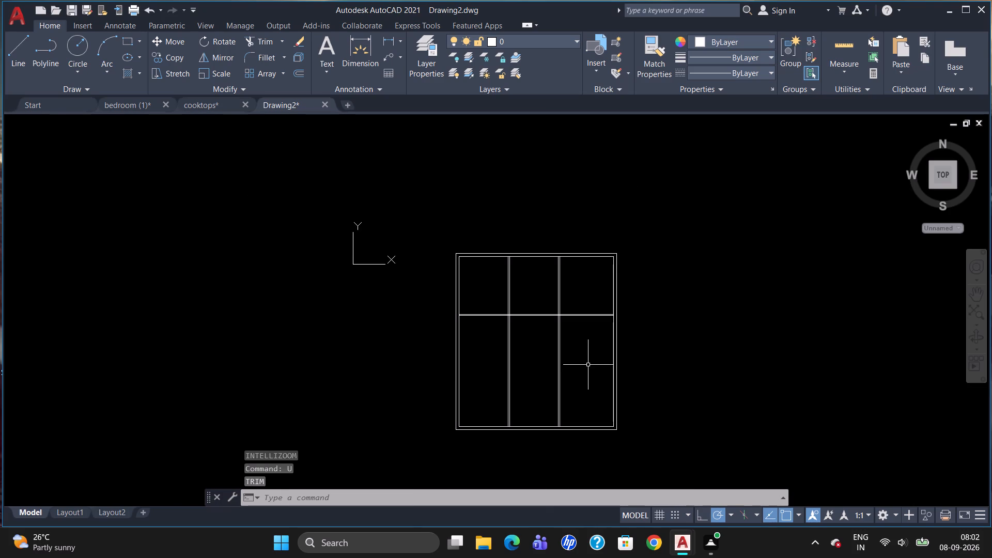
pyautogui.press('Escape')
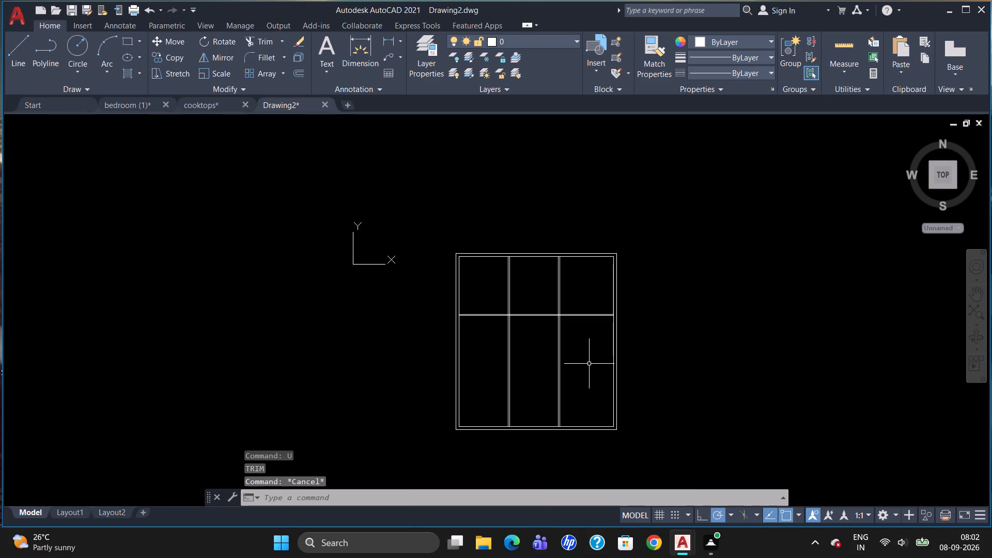
# Break the horizontal partition's lower line at its intersection with the right line of the right-hand vertical partition.
pyautogui.scroll(3, 594, 327)
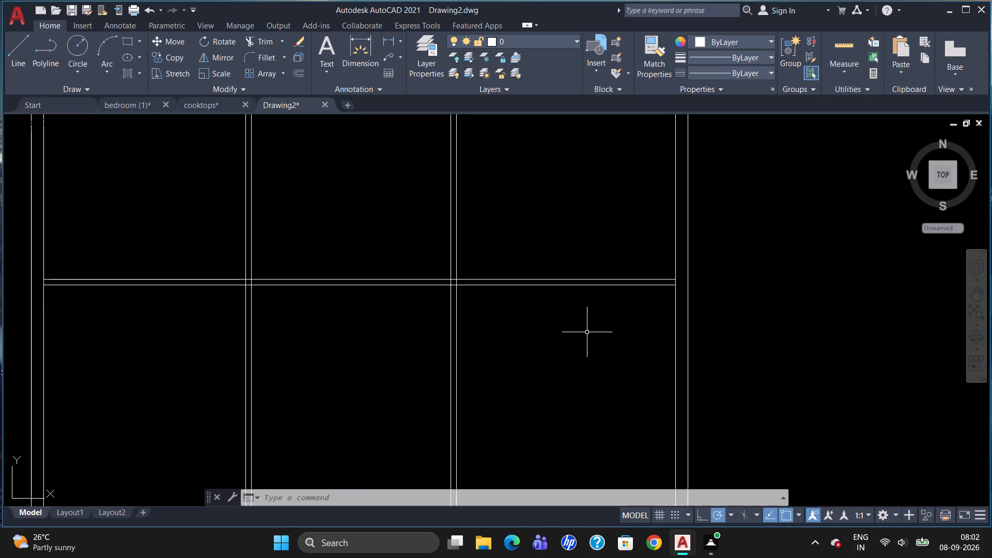
pyautogui.write('BR')
pyautogui.click(604, 371)
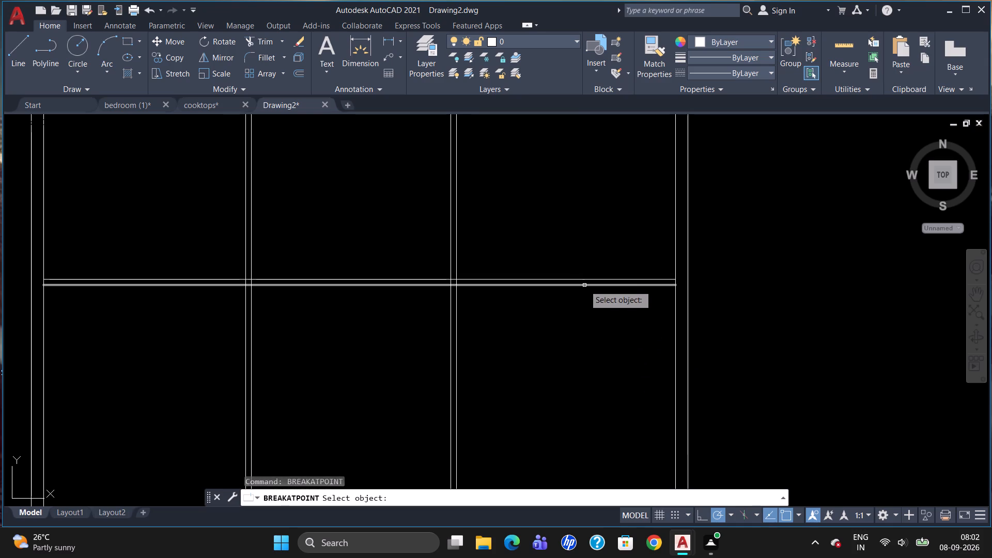
pyautogui.click(584, 285)
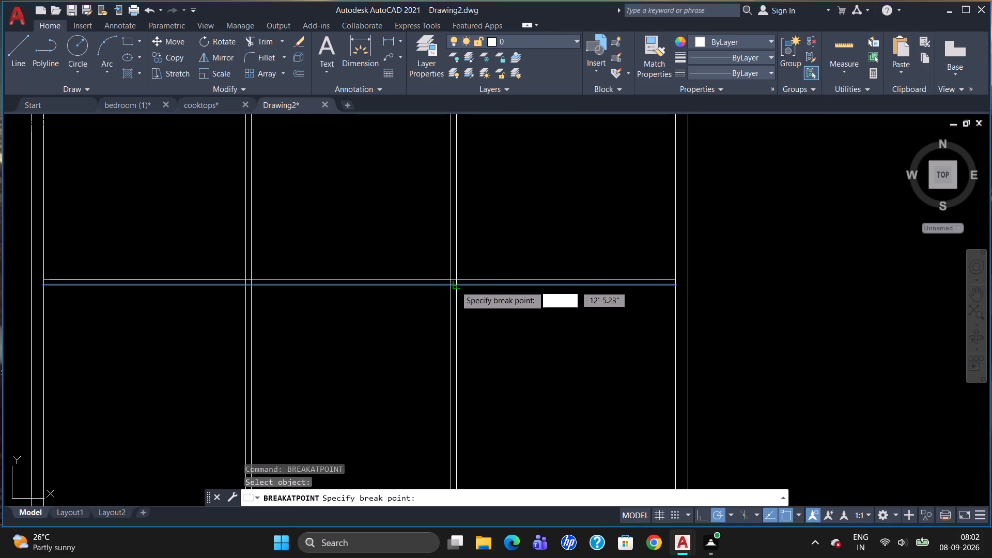
pyautogui.click(456, 285)
# Offset the broken-off right segment of the horizontal partition 5' downward, and offset the new line 4" further down.
pyautogui.press('o')
pyautogui.press('Return')
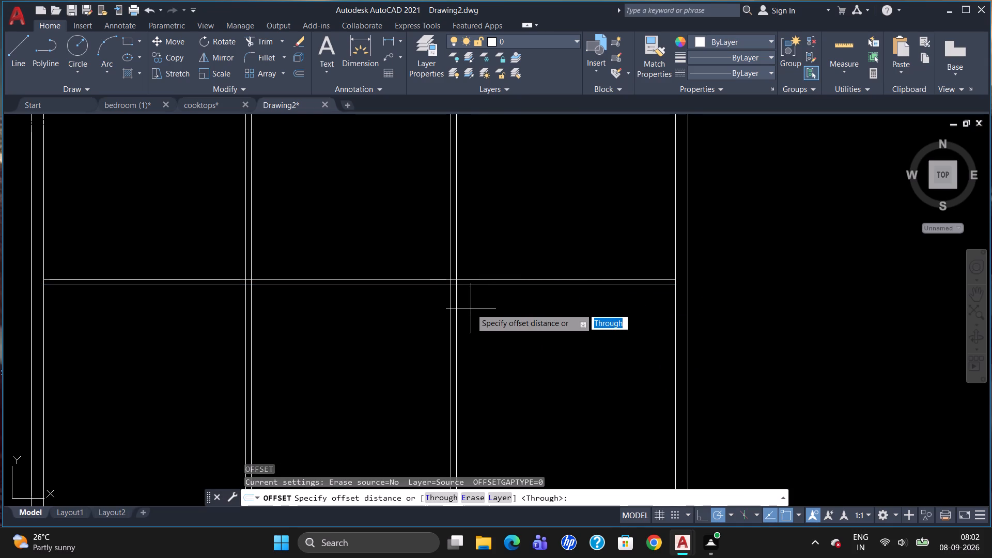
pyautogui.write("5'")
pyautogui.press('Return')
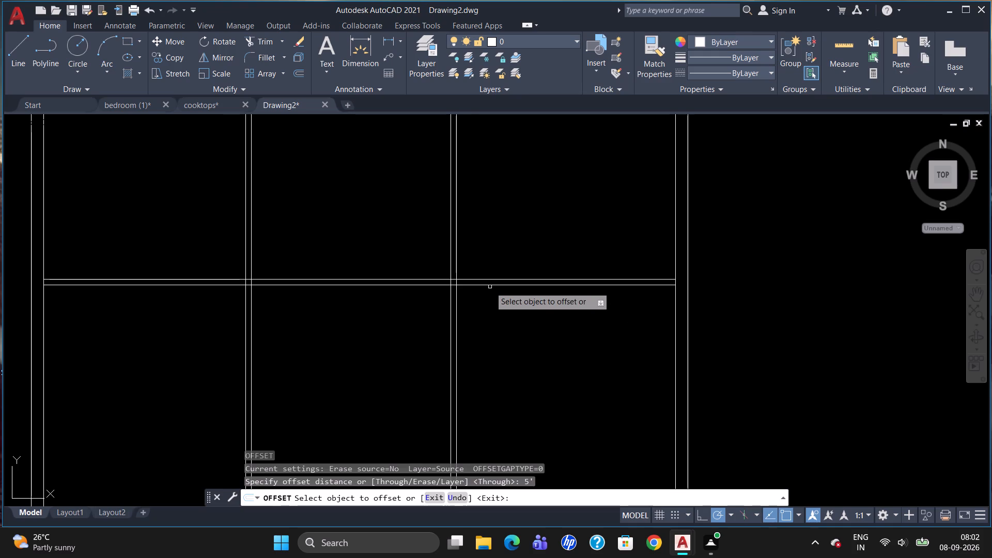
pyautogui.moveTo(492, 284); pyautogui.dragTo(492, 289)
pyautogui.click(505, 357)
pyautogui.click(514, 371)
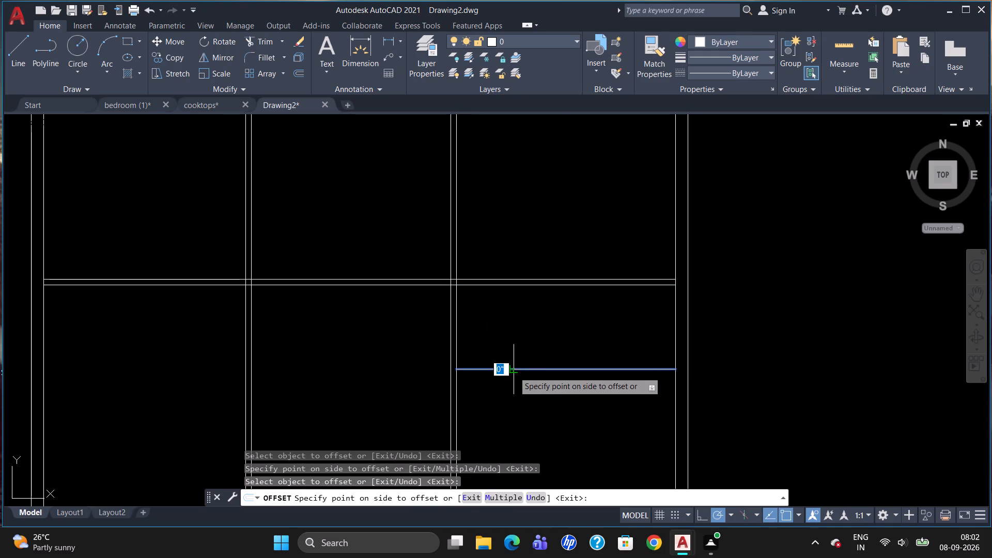
pyautogui.write('4"')
pyautogui.press('Return')
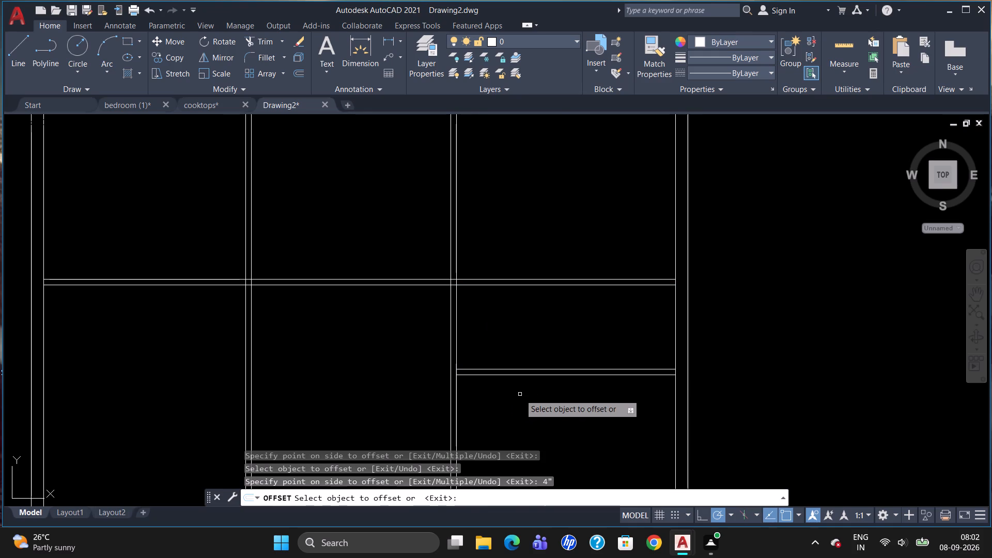
# Offset the short partition's lower line 14' downward in the right-hand bay, and offset the new line another 4" down.
pyautogui.scroll(-2, 530, 323)
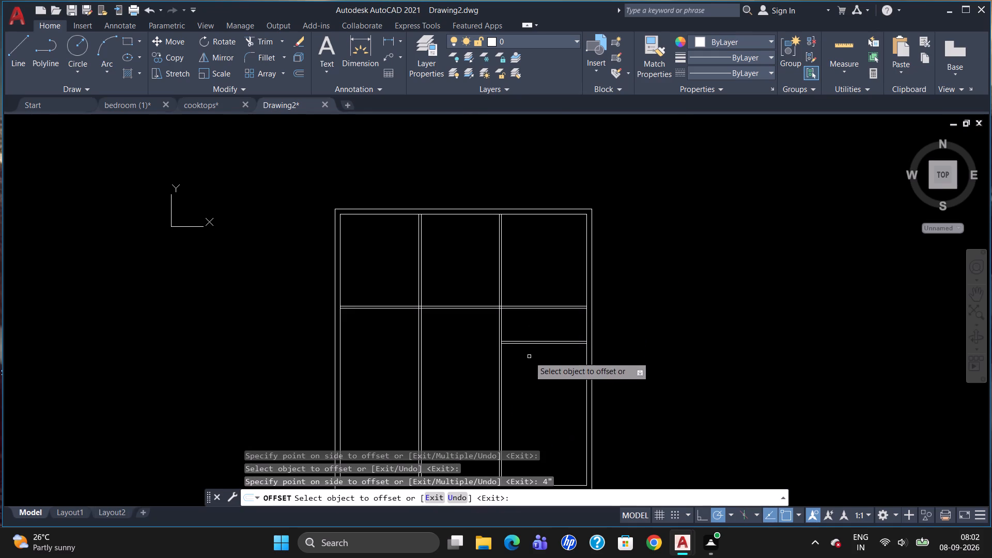
pyautogui.scroll(2, 533, 342)
pyautogui.click(537, 350)
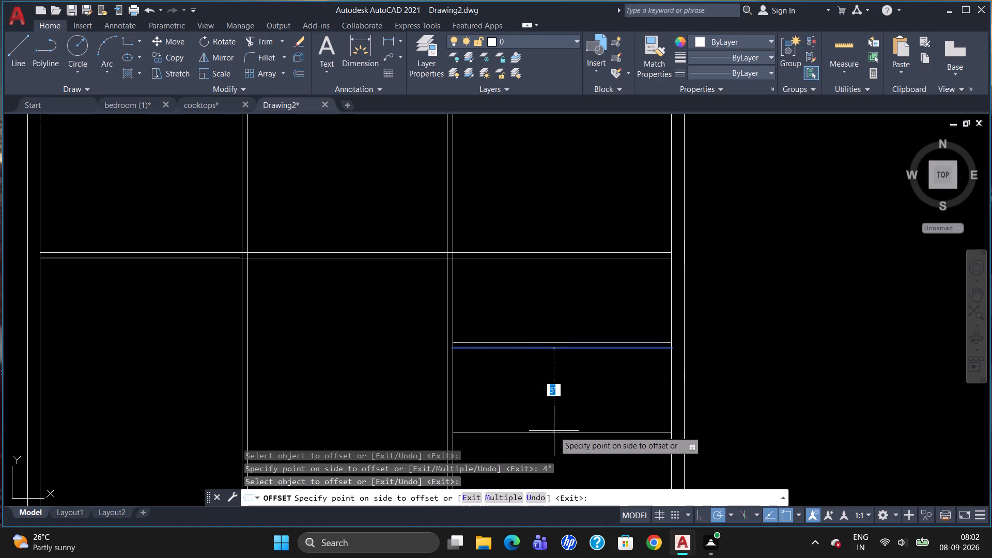
pyautogui.write("14'")
pyautogui.press('Return')
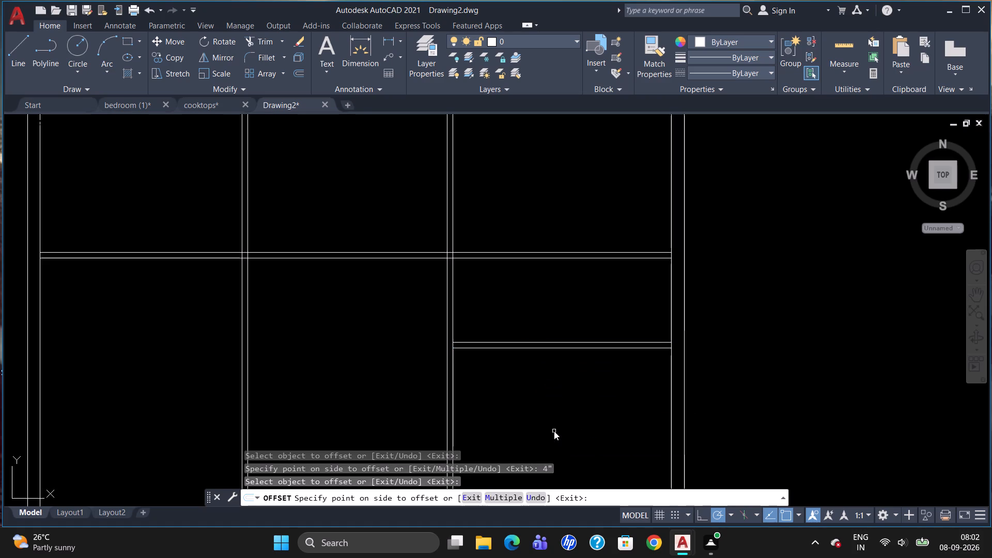
pyautogui.scroll(-2, 567, 265)
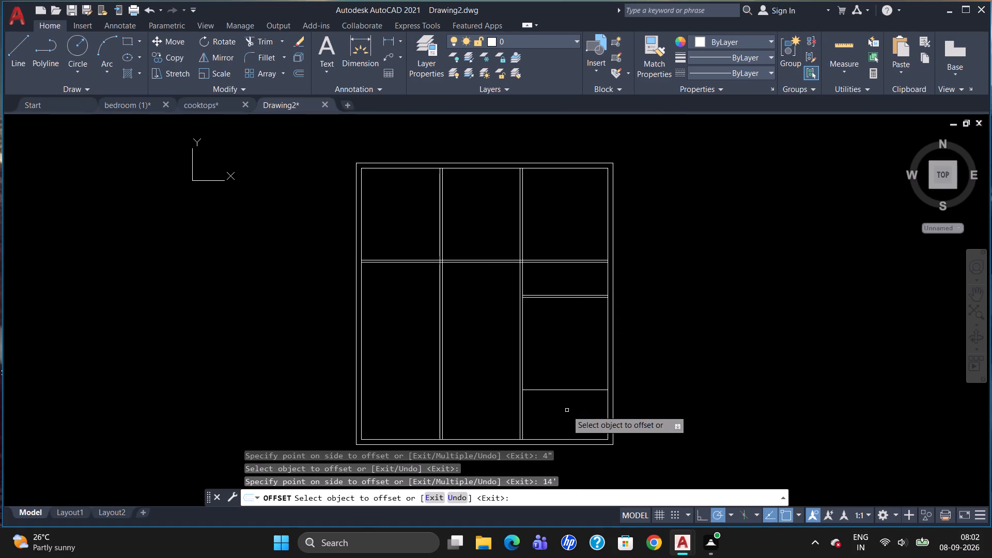
pyautogui.scroll(1, 566, 417)
pyautogui.click(567, 374)
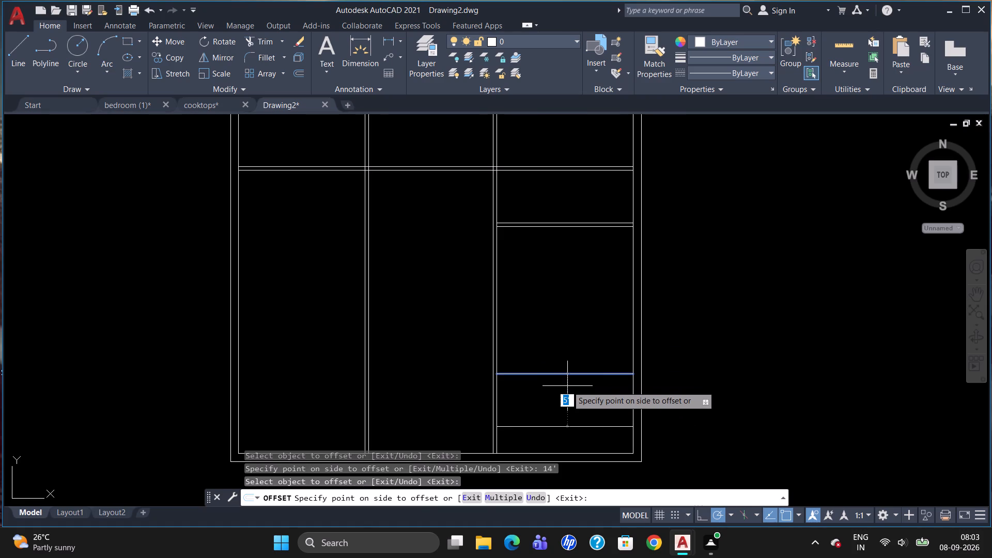
pyautogui.write('4"')
pyautogui.press('Return')
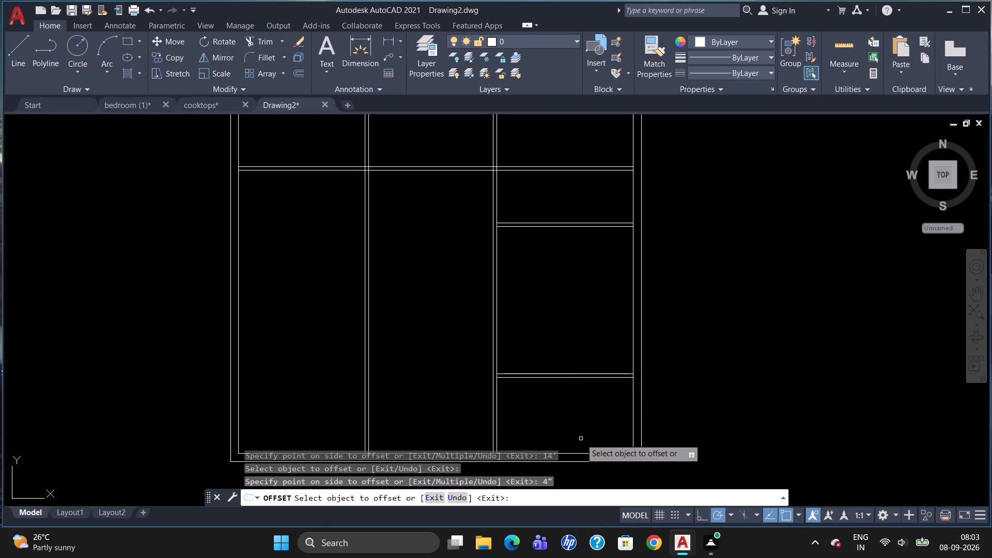
# Offset the lowest short partition's bottom line 7'3" downward in the right-hand bay, and end the Offset command.
pyautogui.click(597, 378)
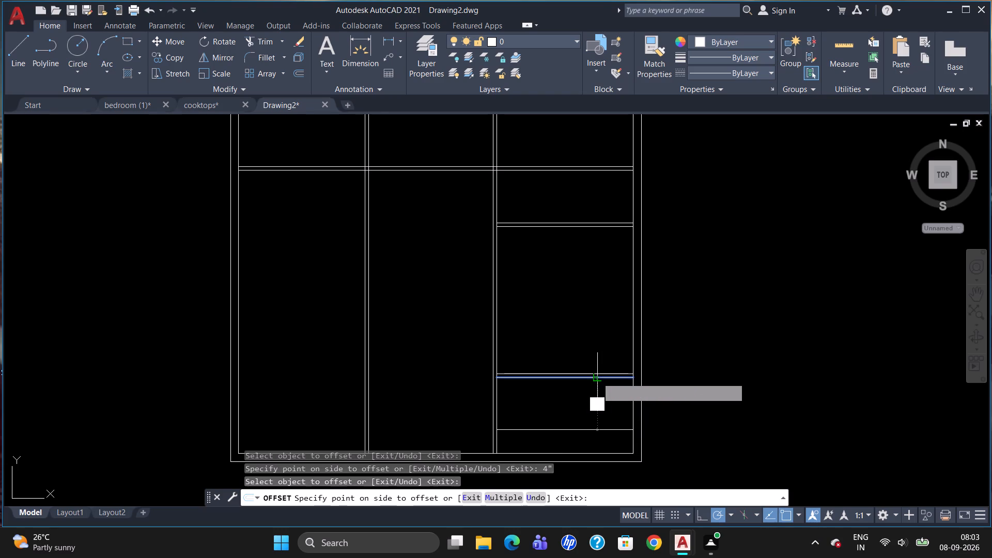
pyautogui.press('7')
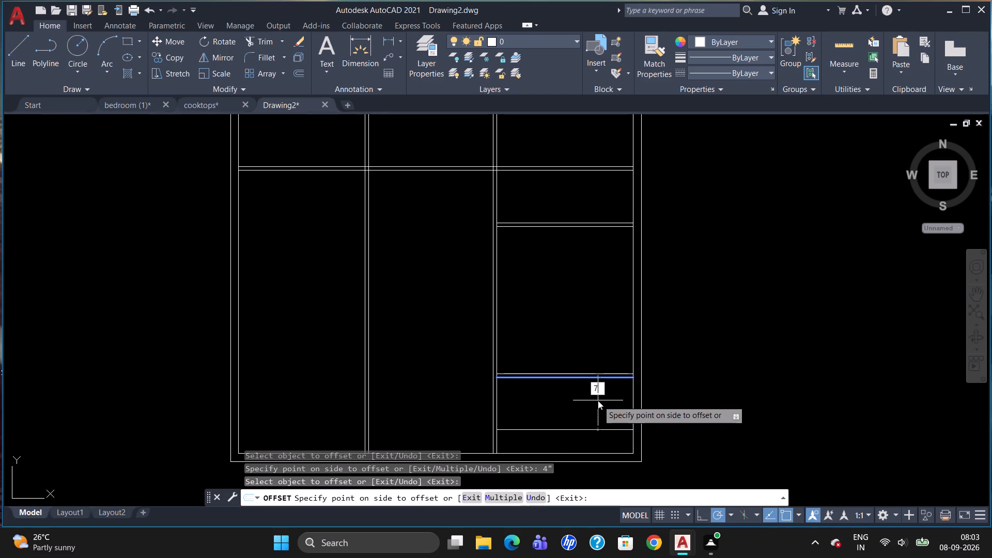
pyautogui.press("'")
pyautogui.write('3"')
pyautogui.press('Return')
pyautogui.press('Escape')
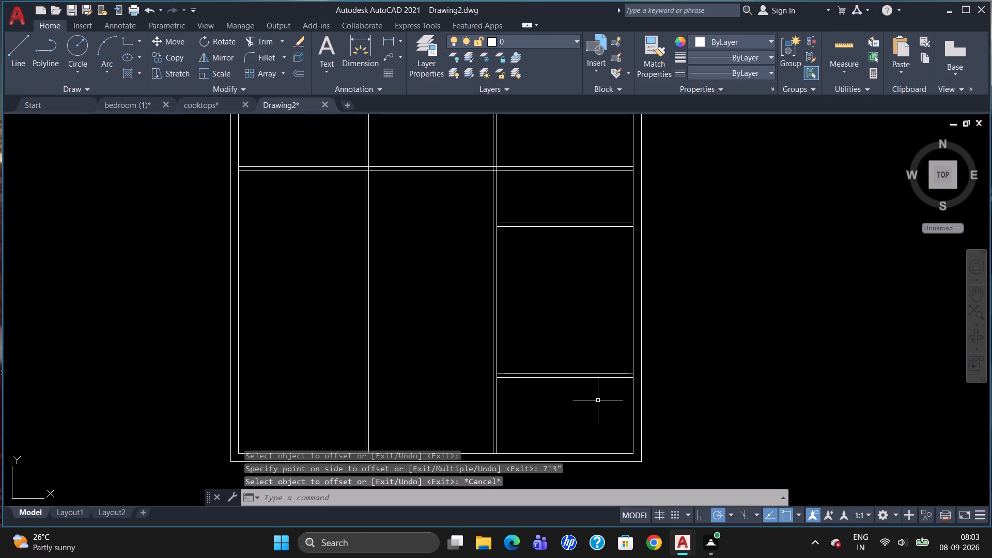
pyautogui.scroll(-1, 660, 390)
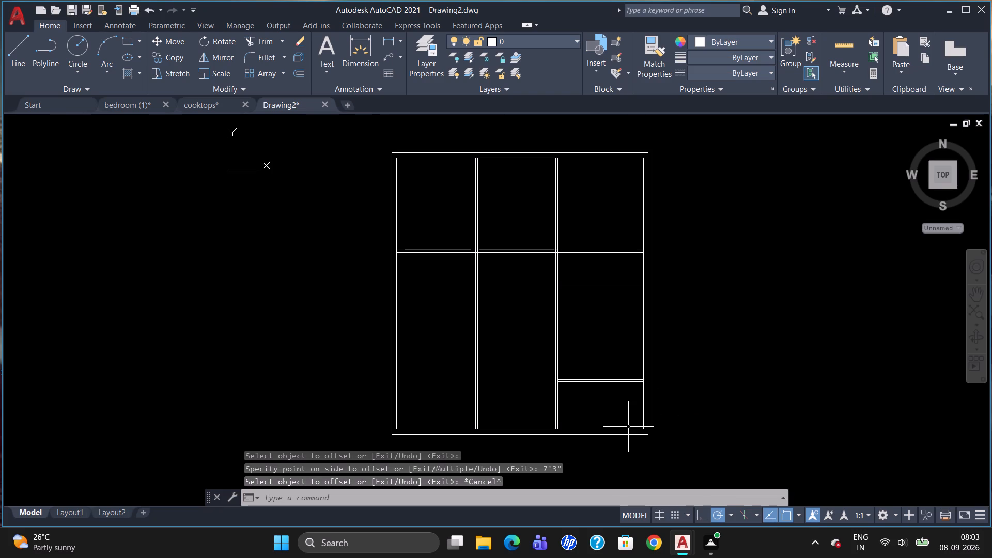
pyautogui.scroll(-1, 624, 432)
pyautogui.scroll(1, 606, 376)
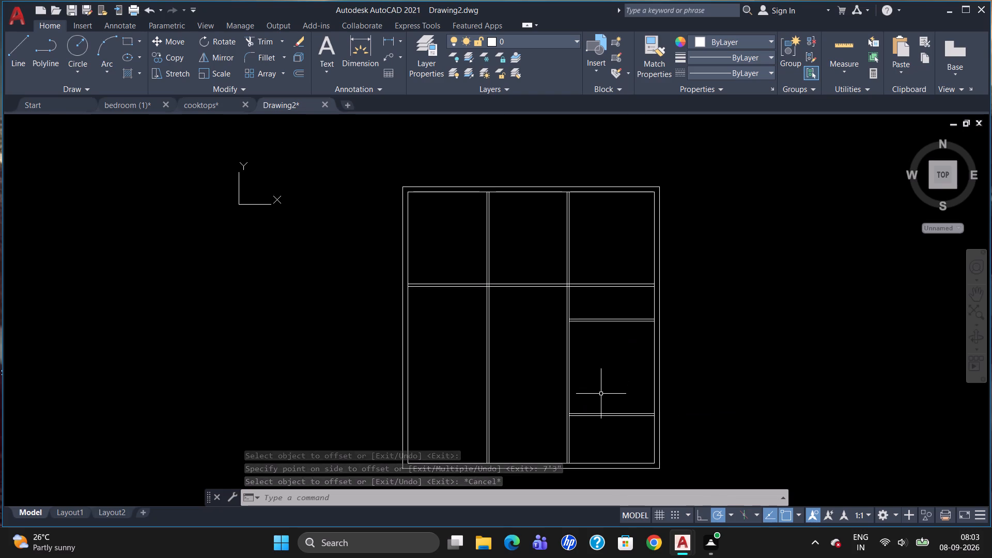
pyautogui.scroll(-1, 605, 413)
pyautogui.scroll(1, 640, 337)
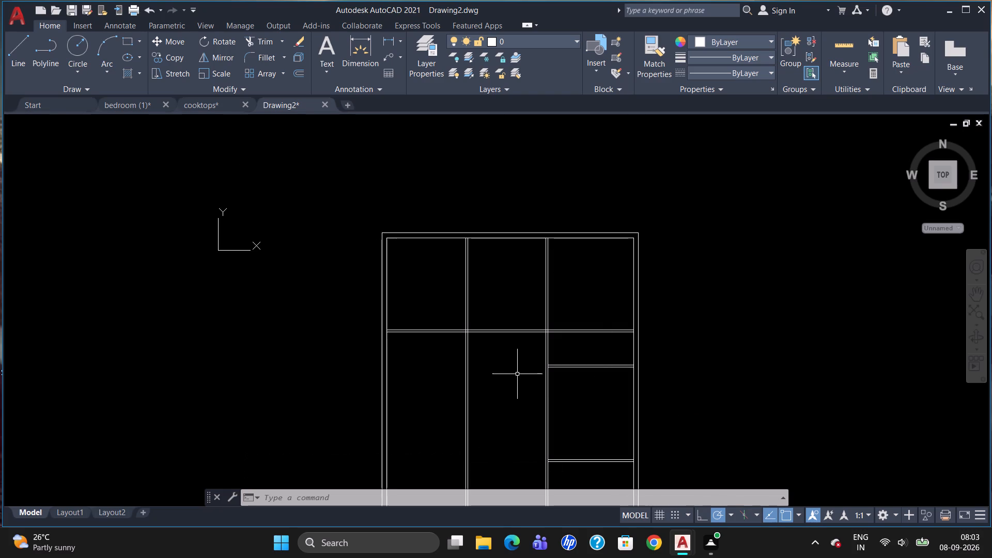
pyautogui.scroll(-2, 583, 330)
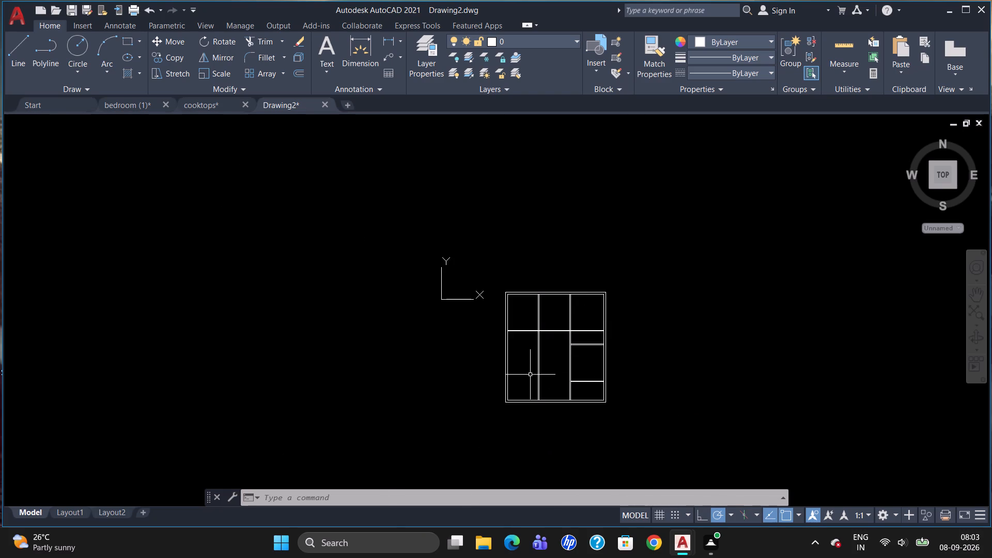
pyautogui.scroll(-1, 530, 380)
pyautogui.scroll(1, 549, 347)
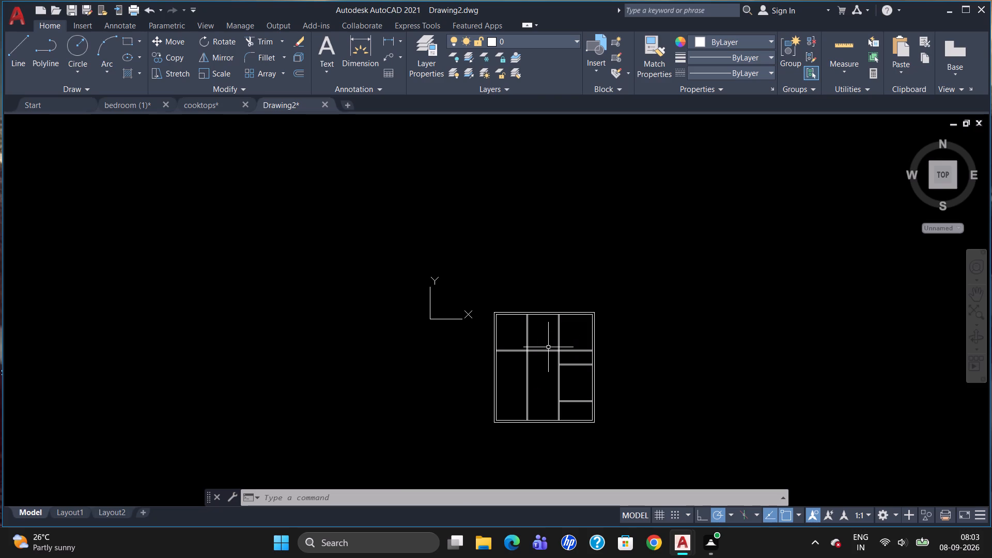
# Draw a 9" line extending the horizontal partition's upper line across the left outer wall to its outer face.
pyautogui.scroll(1, 548, 383)
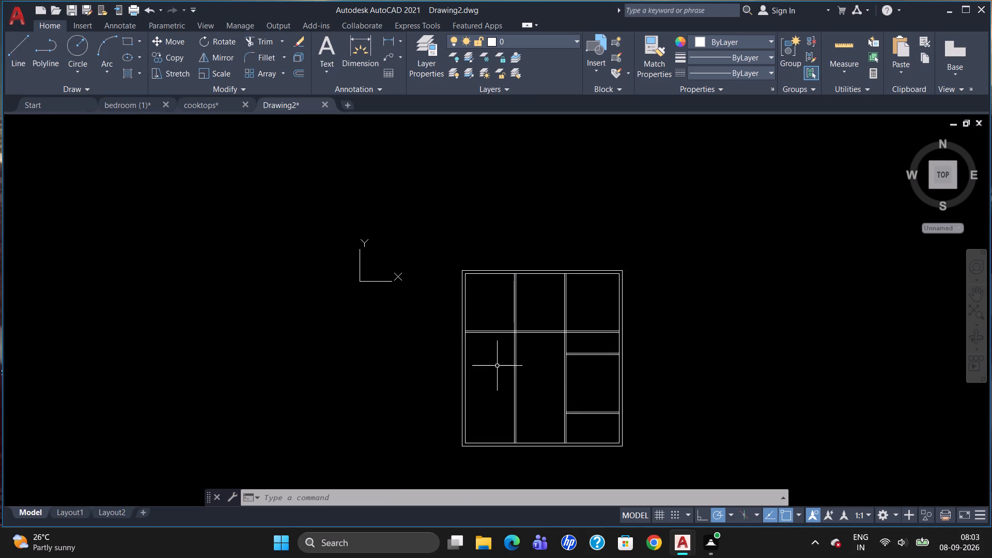
pyautogui.scroll(1, 506, 344)
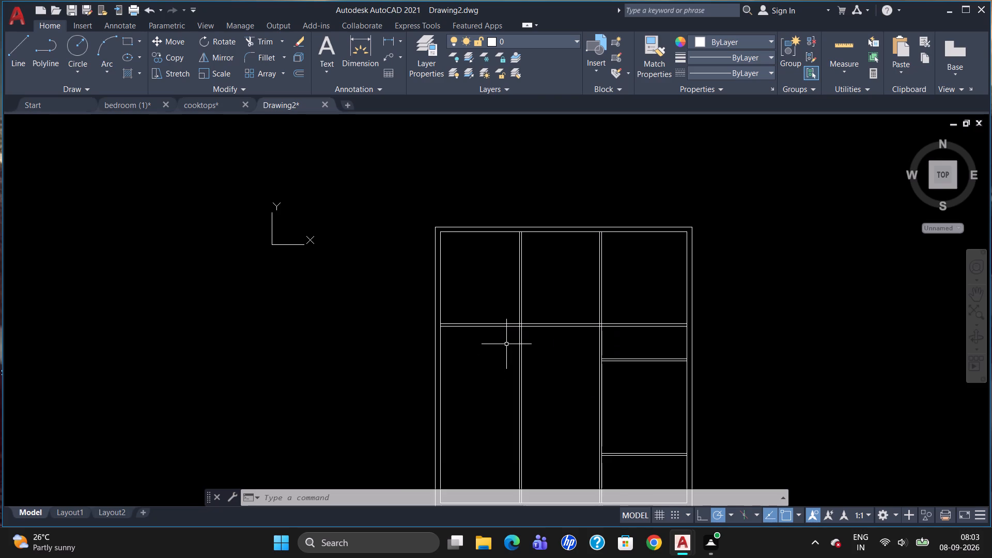
pyautogui.scroll(1, 506, 344)
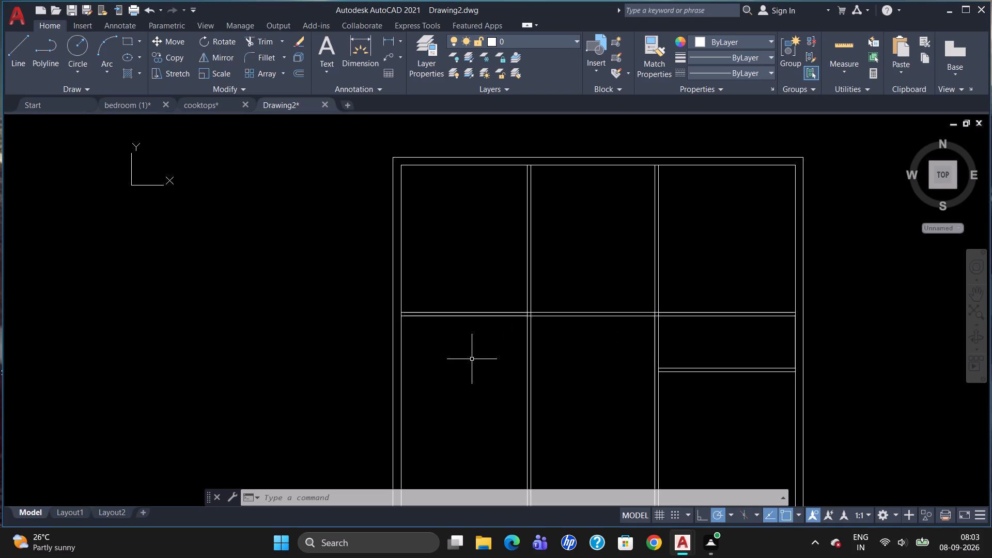
pyautogui.press('l')
pyautogui.press('Return')
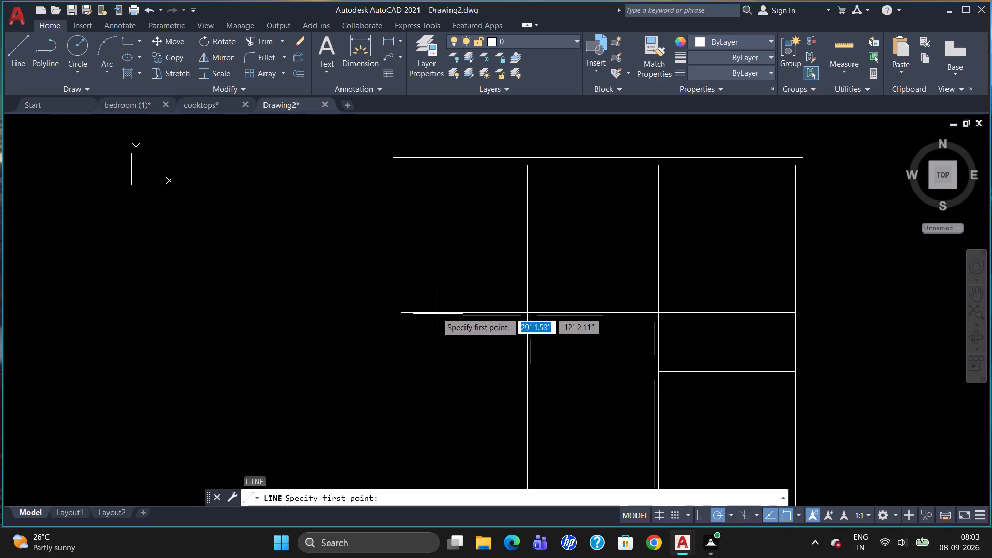
pyautogui.scroll(3, 390, 312)
pyautogui.click(434, 313)
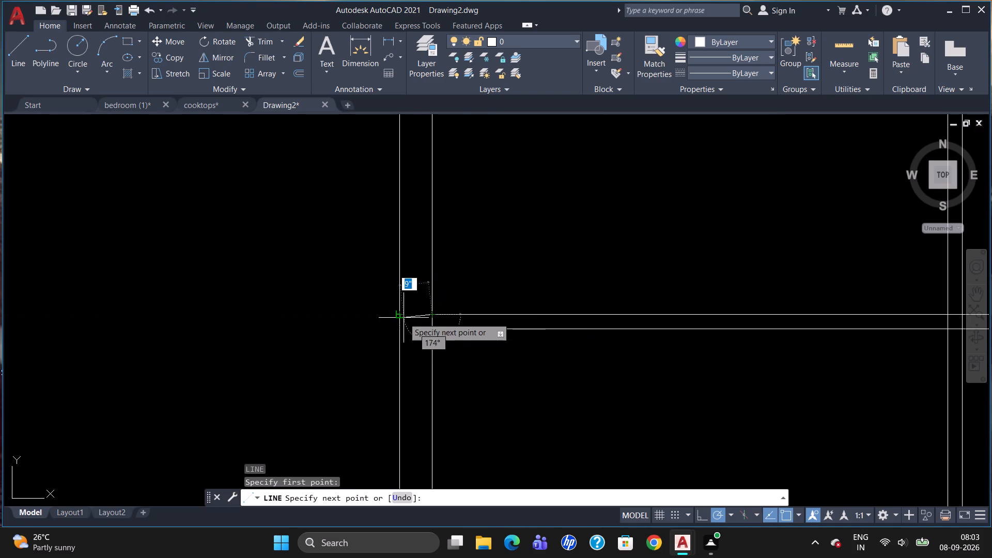
pyautogui.click(397, 316)
pyautogui.press('Escape')
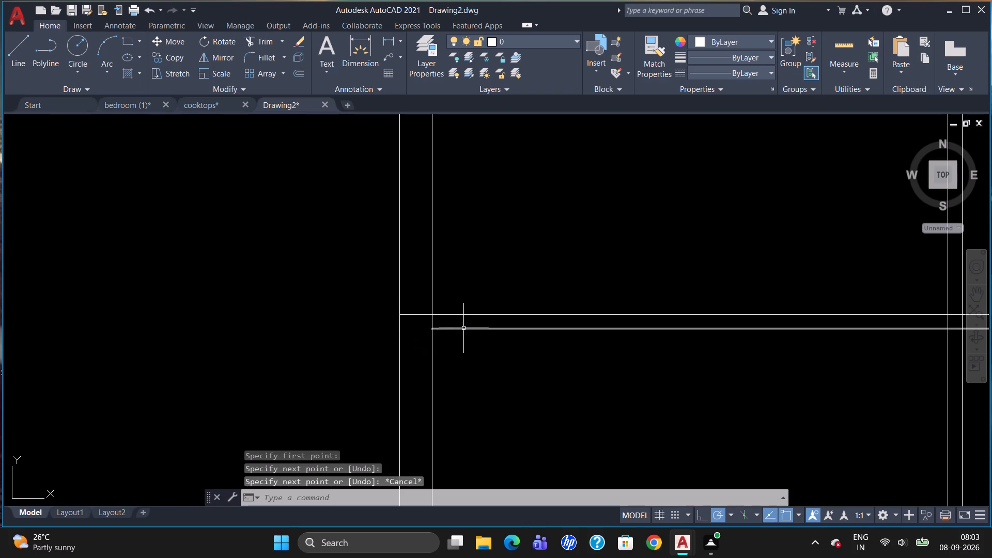
# Break the horizontal partition's lower line at the left line of the left-hand vertical partition and delete its left-bay segment.
pyautogui.scroll(-2, 449, 337)
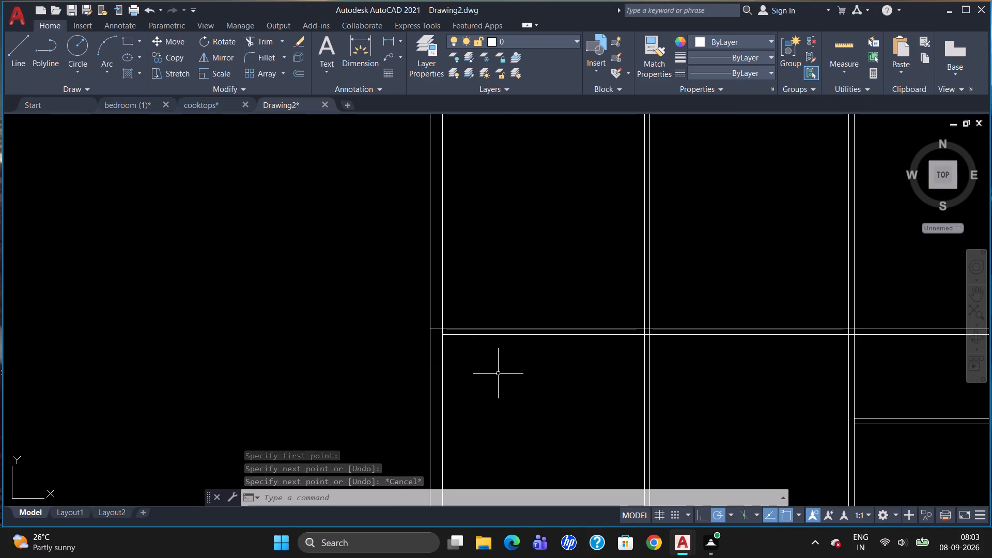
pyautogui.write('BR')
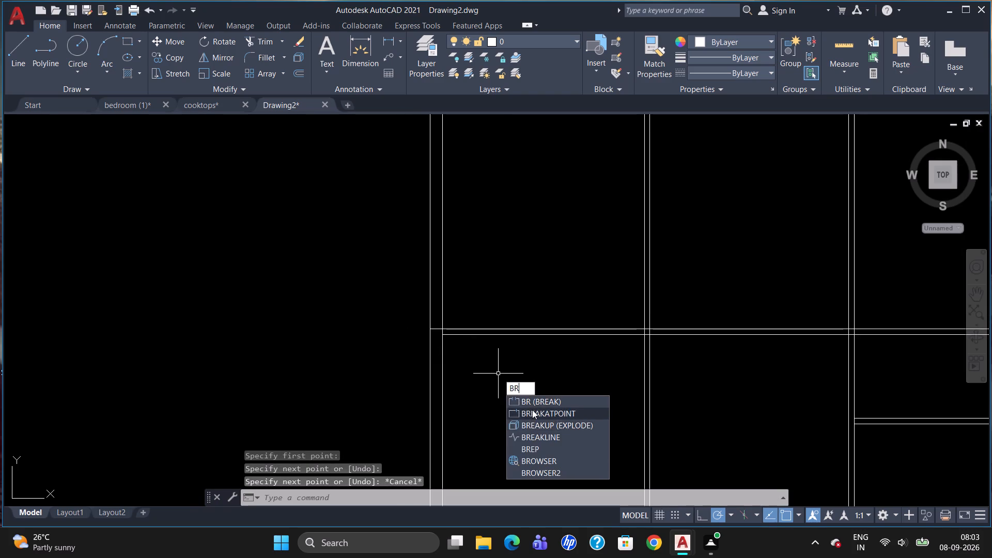
pyautogui.click(532, 410)
pyautogui.click(542, 333)
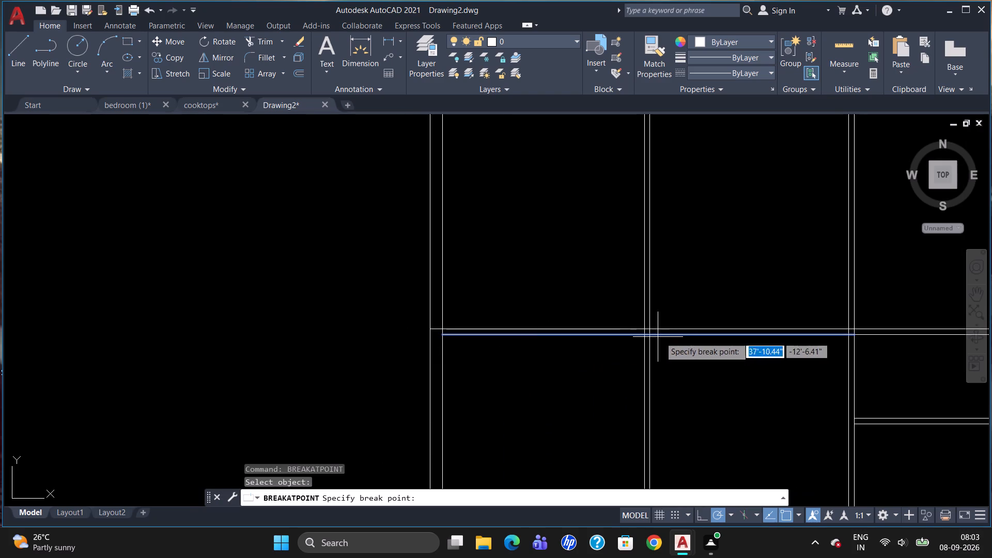
pyautogui.scroll(3, 637, 336)
pyautogui.click(669, 331)
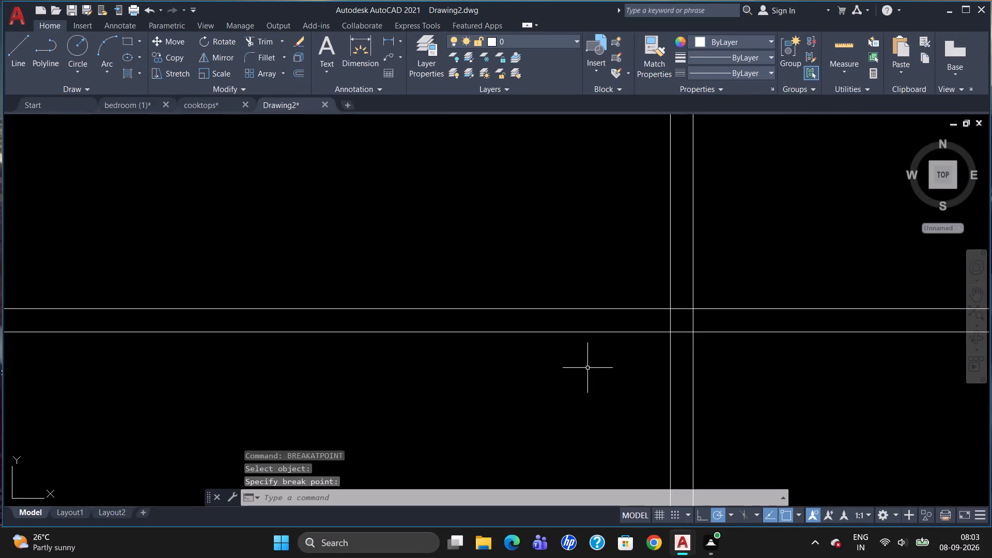
pyautogui.scroll(-1, 584, 375)
pyautogui.click(482, 348)
pyautogui.scroll(-2, 539, 387)
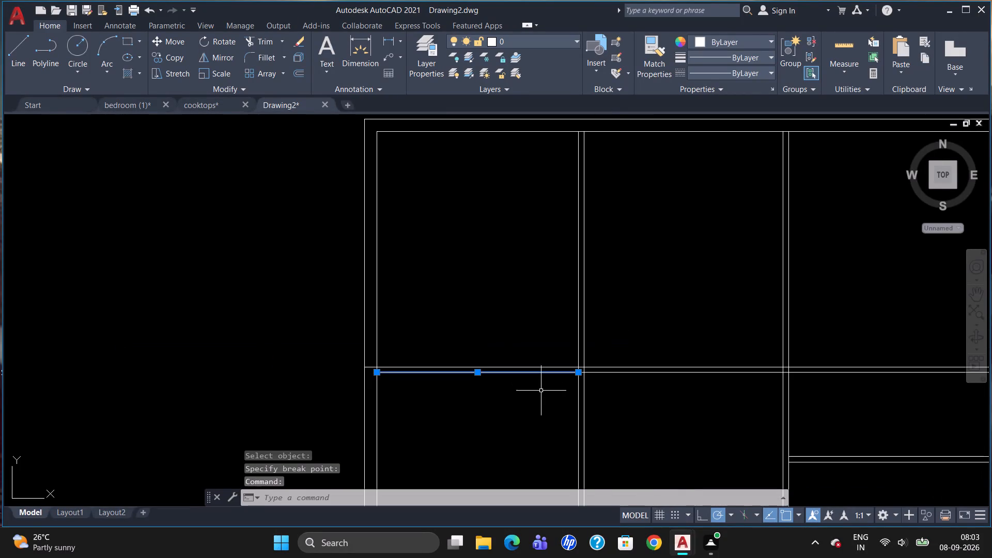
pyautogui.press('Delete')
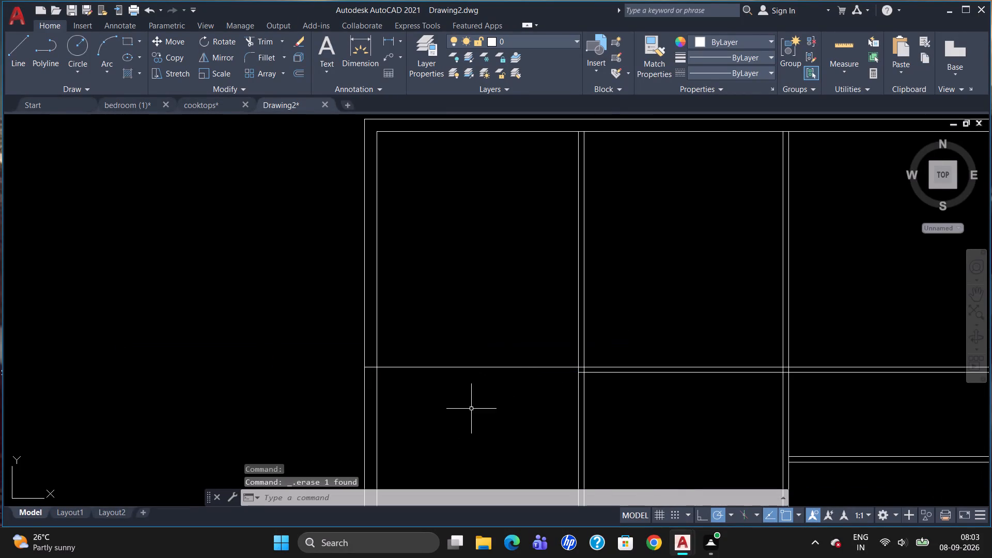
# Break the horizontal partition's upper line at the left line of the left-hand vertical partition.
pyautogui.scroll(1, 415, 376)
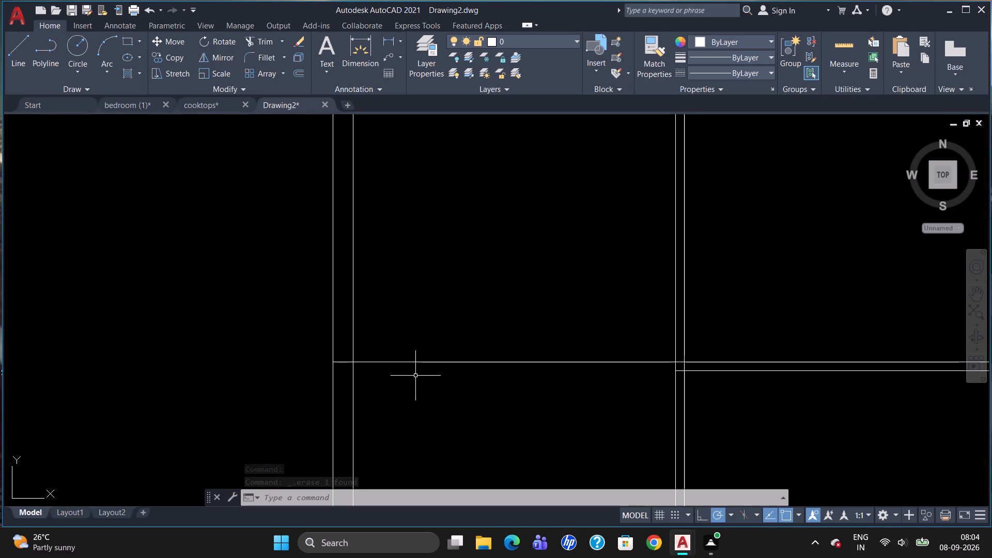
pyautogui.write('BR')
pyautogui.click(452, 419)
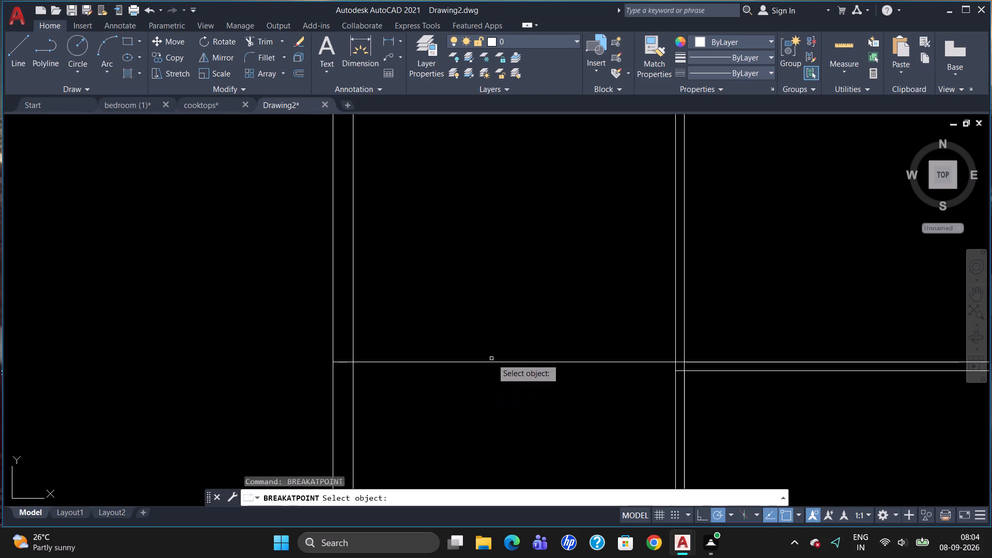
pyautogui.click(493, 361)
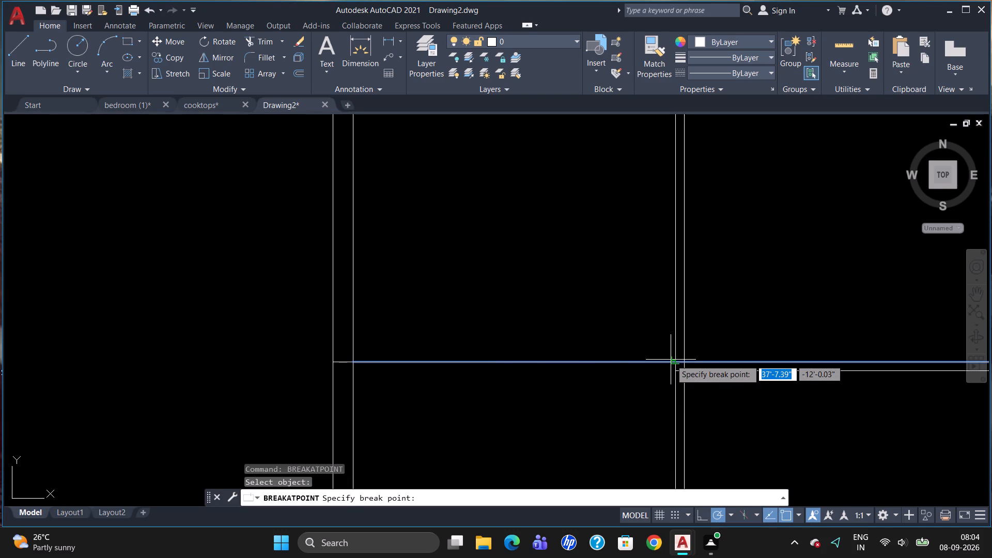
pyautogui.click(671, 360)
# Offset the short line across the left outer wall and the left-bay upper segment 9" downward.
pyautogui.press('o')
pyautogui.press('Return')
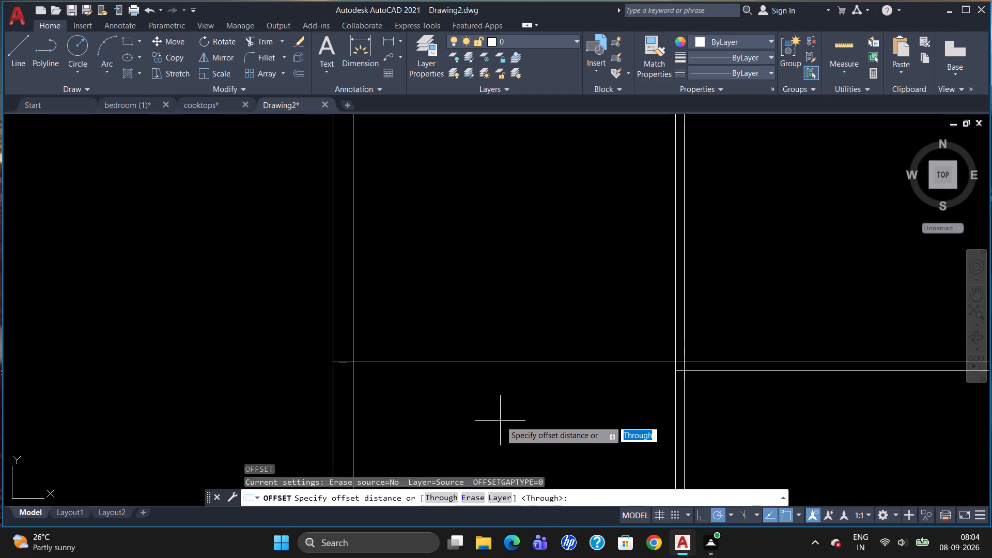
pyautogui.write('9"')
pyautogui.hotkey('shift', 'Return')
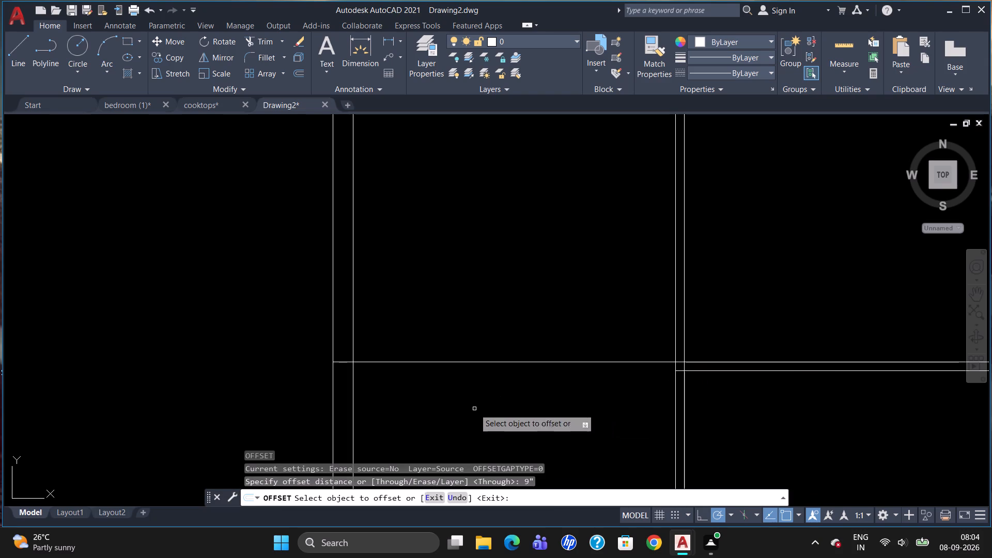
pyautogui.click(342, 362)
pyautogui.click(343, 371)
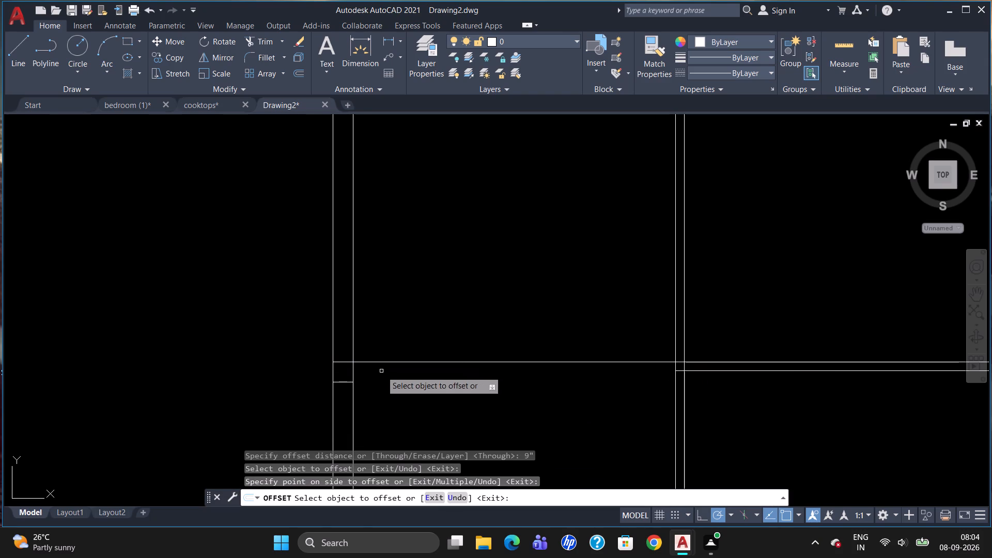
pyautogui.moveTo(384, 363); pyautogui.dragTo(383, 373)
pyautogui.click(383, 384)
pyautogui.press('Escape')
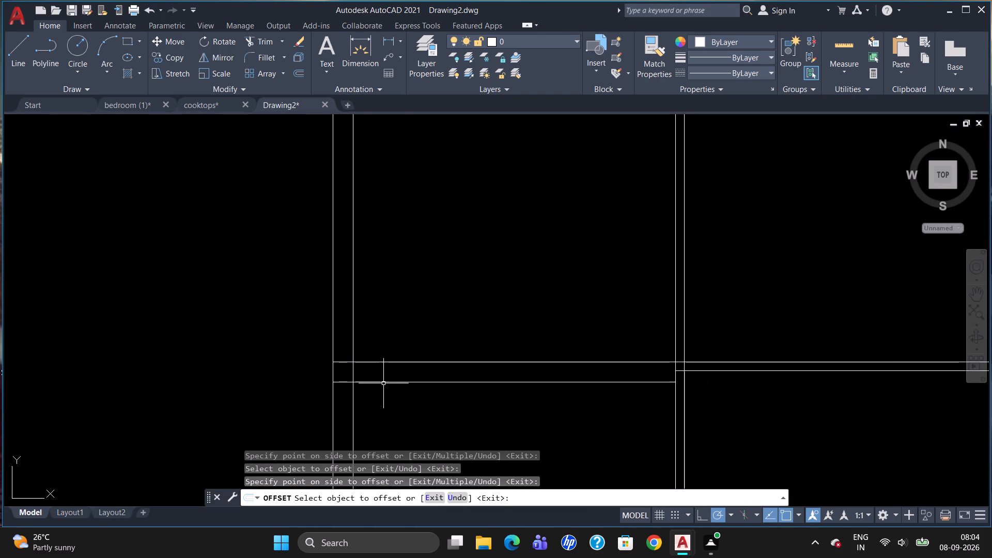
# Trim the left outer wall's inner line between the two lines of the 9" horizontal wall.
pyautogui.write('TR')
pyautogui.press('Return')
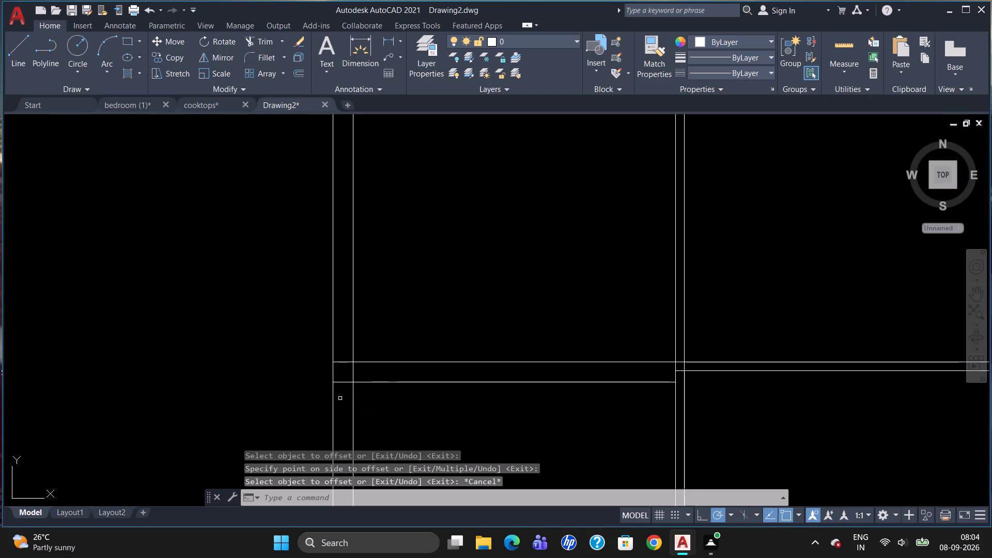
pyautogui.press('Return')
pyautogui.click(354, 374)
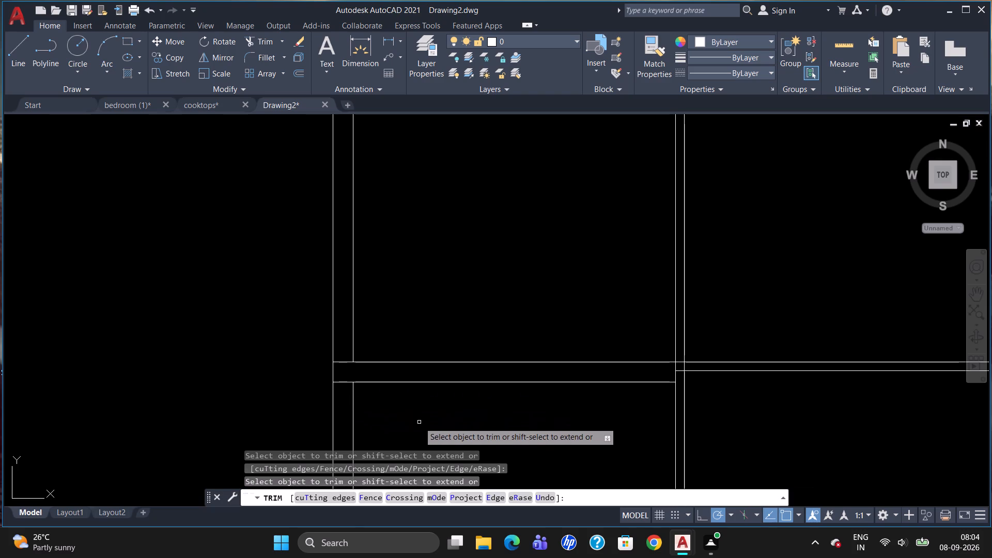
pyautogui.press('Escape')
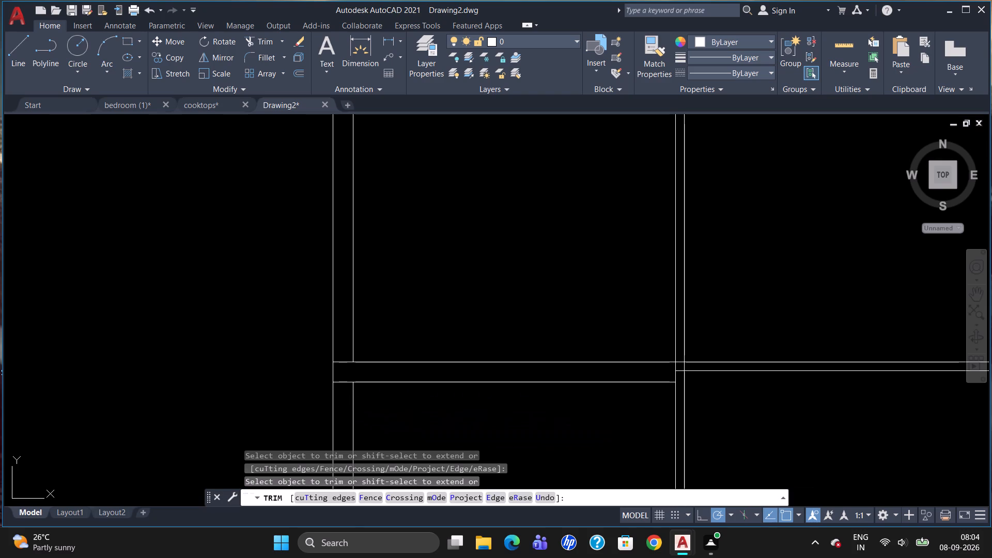
# Draw a vertical line about 22'2" down from the 9" horizontal wall's lower line, starting 3'7" in from the left outer face using tracking.
pyautogui.press('l')
pyautogui.press('Return')
pyautogui.write('TK')
pyautogui.press('Return')
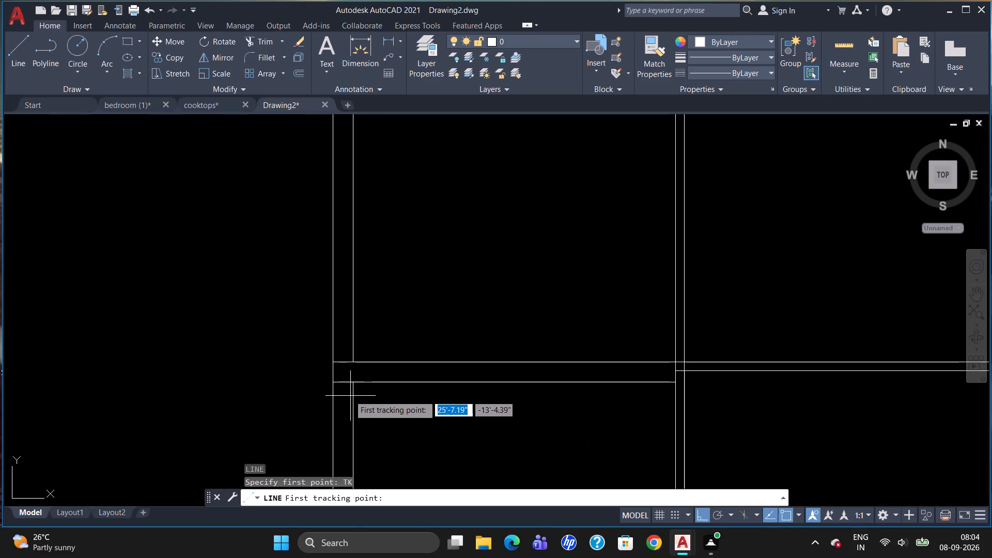
pyautogui.click(335, 384)
pyautogui.write("3'7")
pyautogui.hotkey('shift', '"')
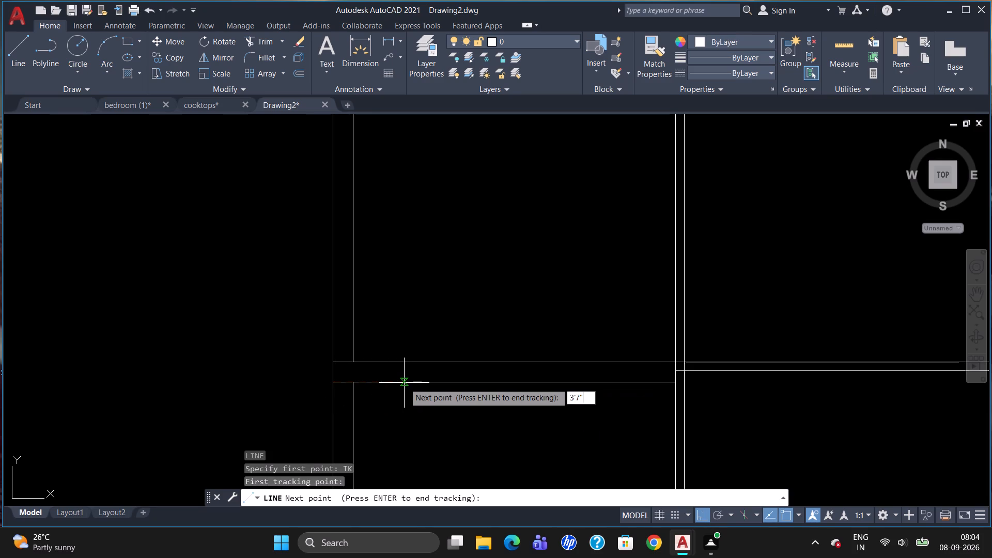
pyautogui.press('Return')
pyautogui.press('Return')
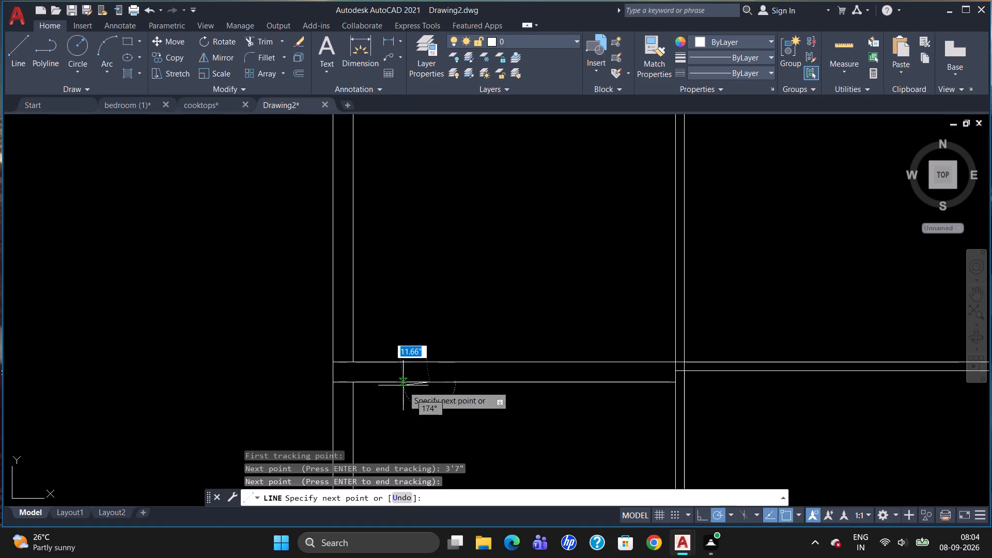
pyautogui.scroll(-2, 417, 455)
pyautogui.scroll(-9, 431, 416)
pyautogui.scroll(3, 437, 460)
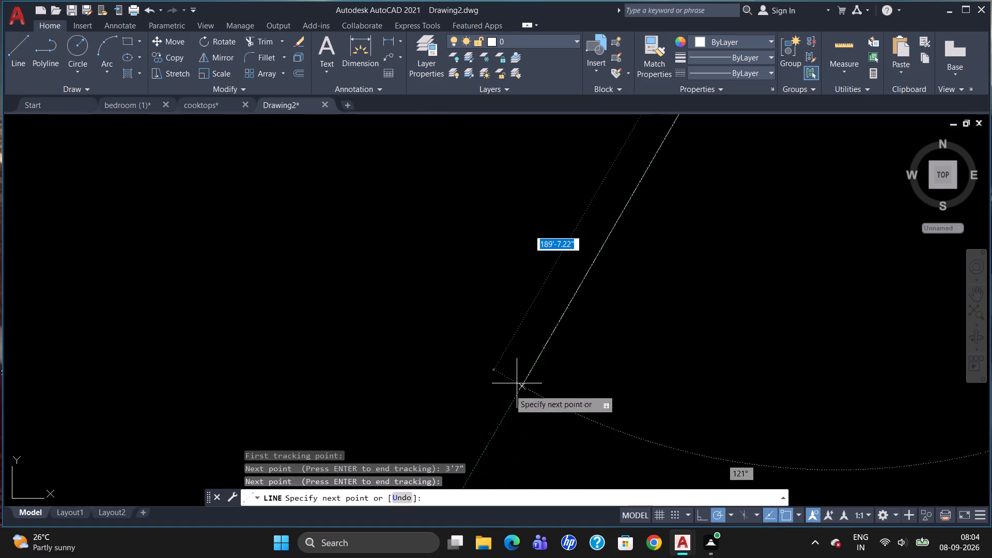
pyautogui.scroll(1, 520, 383)
pyautogui.scroll(-4, 512, 456)
pyautogui.scroll(-5, 668, 345)
pyautogui.scroll(6, 687, 346)
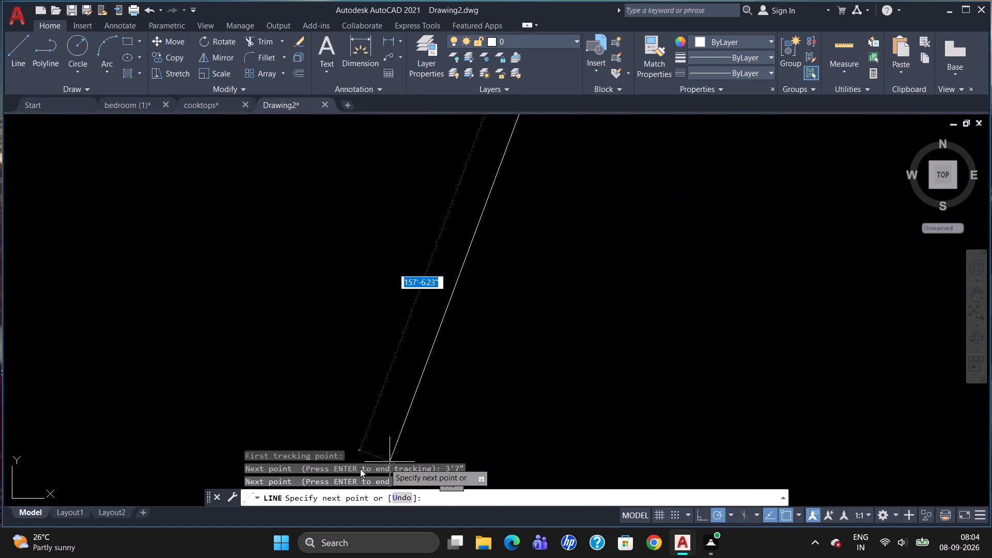
pyautogui.scroll(-7, 348, 477)
pyautogui.scroll(-18, 497, 388)
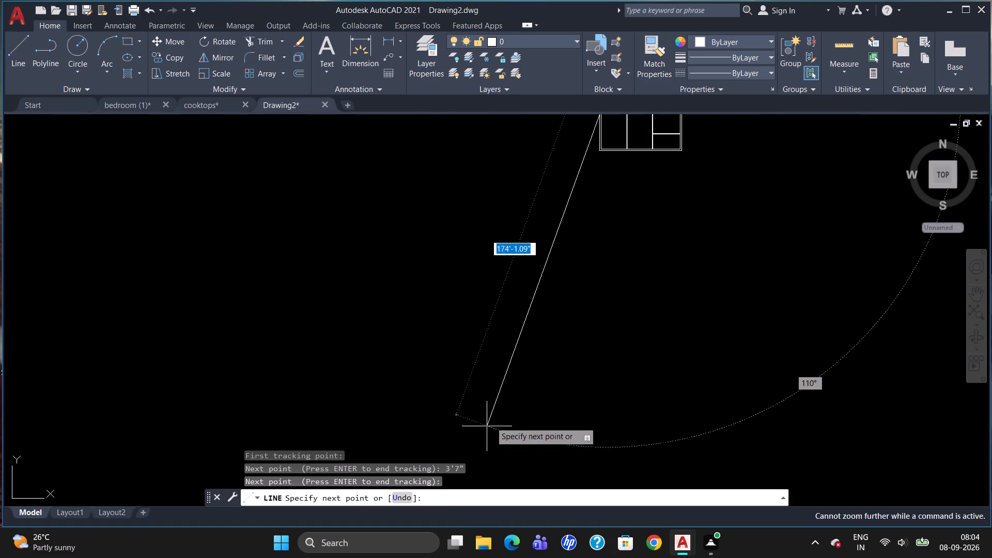
pyautogui.scroll(-3, 587, 196)
pyautogui.scroll(5, 648, 107)
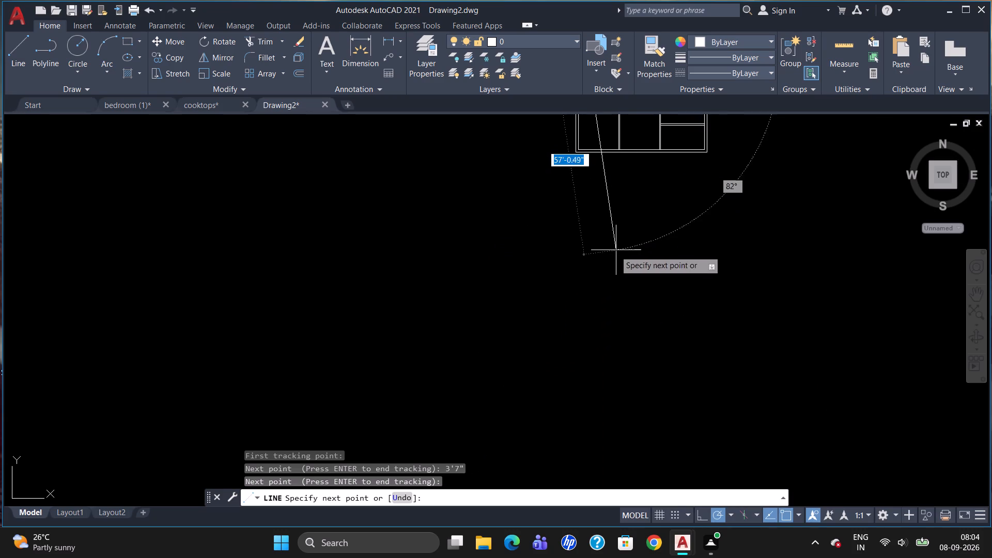
pyautogui.scroll(7, 617, 249)
pyautogui.scroll(-13, 554, 368)
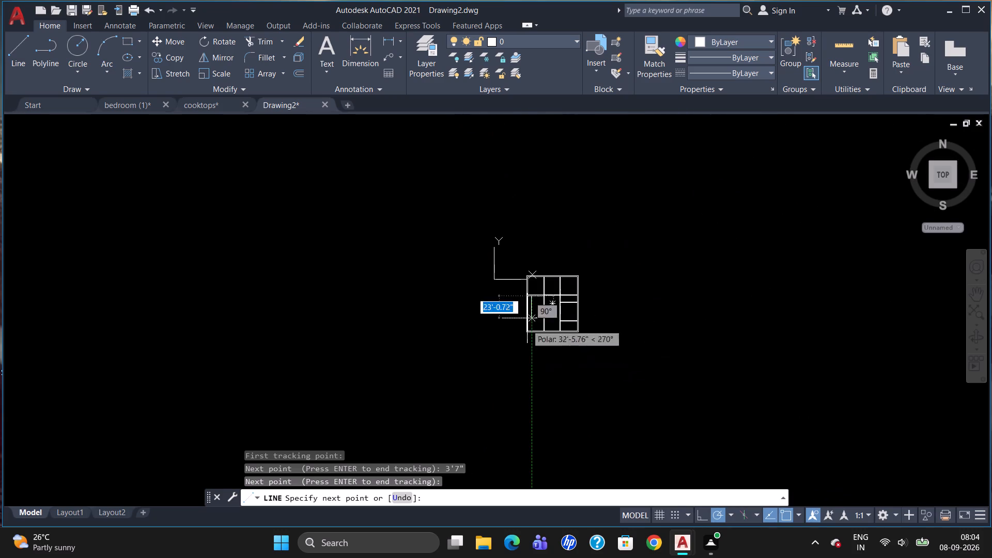
pyautogui.scroll(5, 533, 303)
pyautogui.scroll(-2, 523, 383)
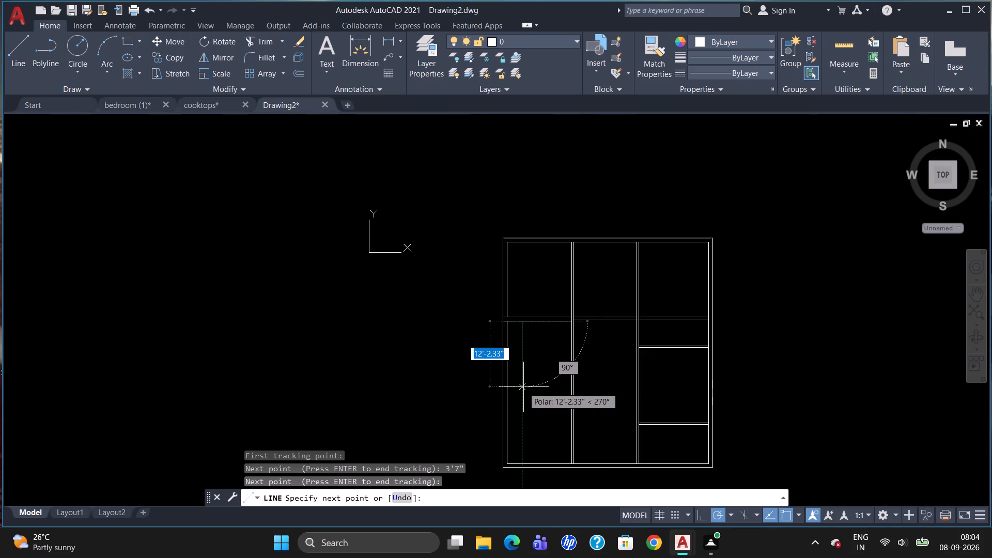
pyautogui.click(517, 440)
pyautogui.press('Escape')
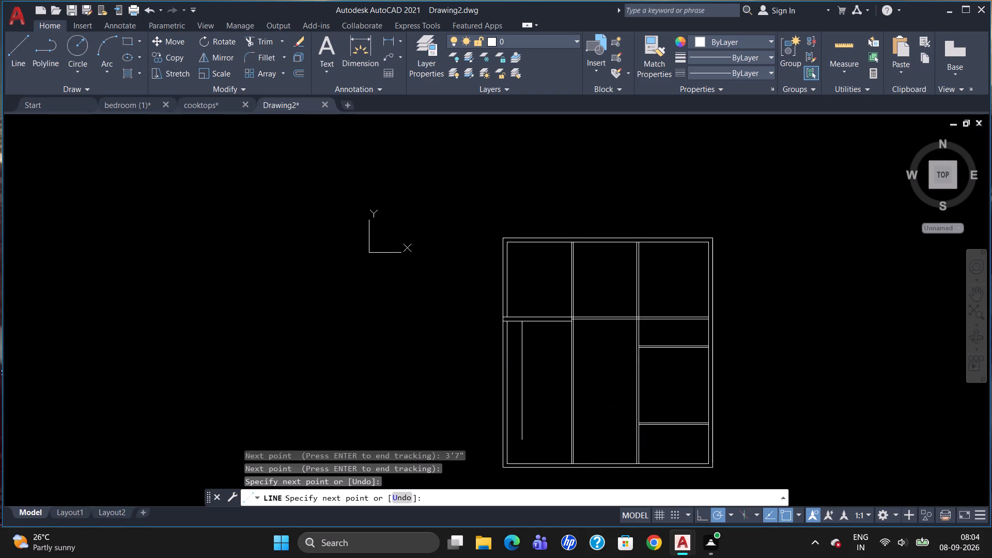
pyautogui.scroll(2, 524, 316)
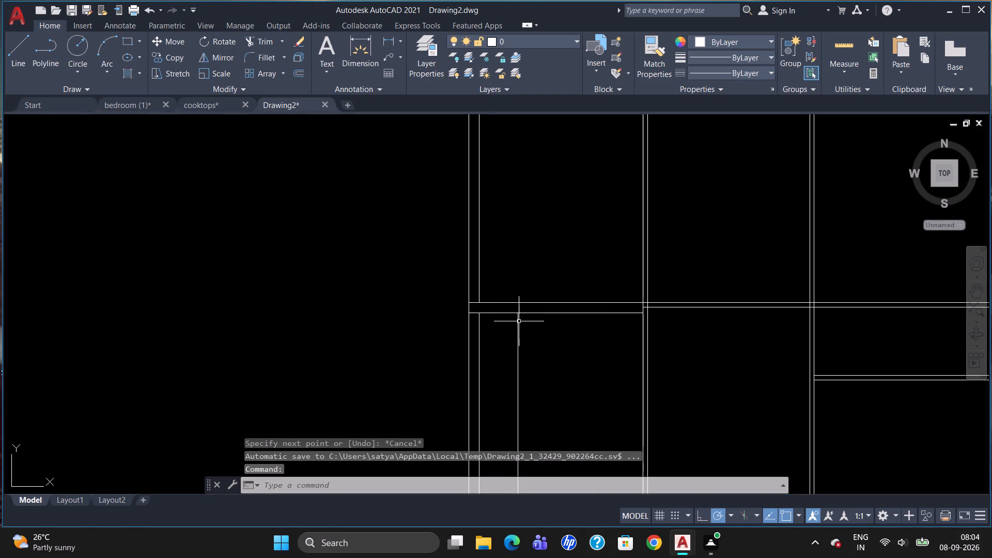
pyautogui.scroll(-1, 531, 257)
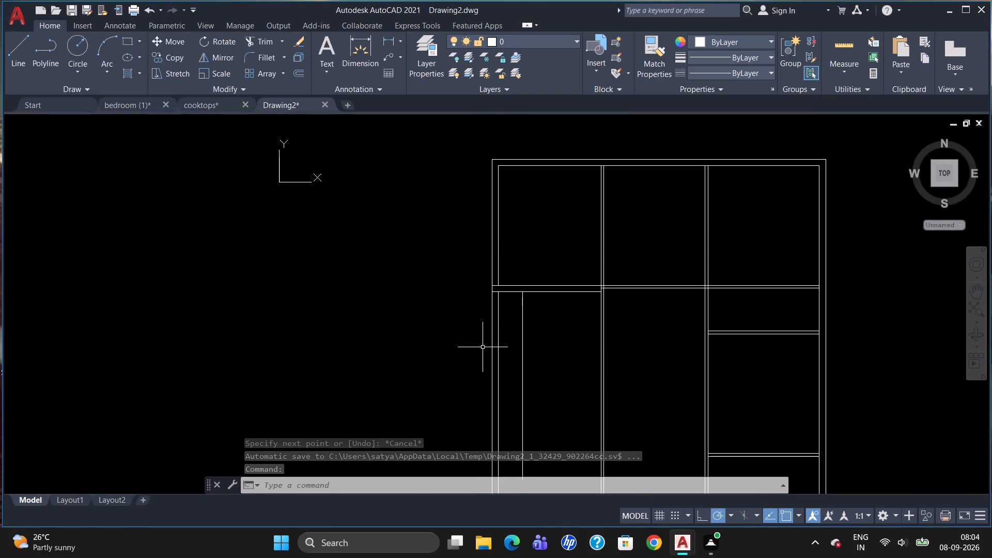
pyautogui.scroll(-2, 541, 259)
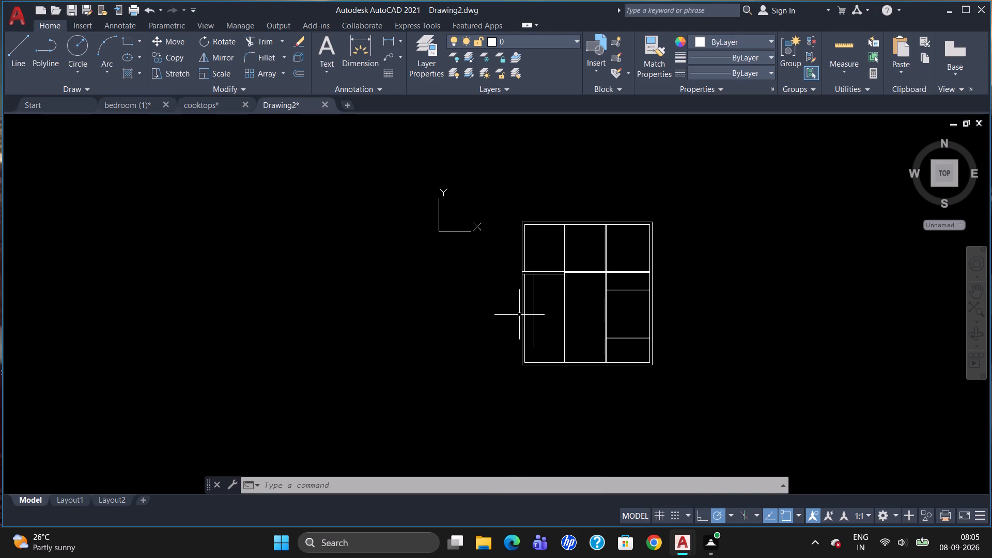
# Explode the plan's outer boundary rectangle into separate lines.
pyautogui.click(521, 308)
pyautogui.press('x')
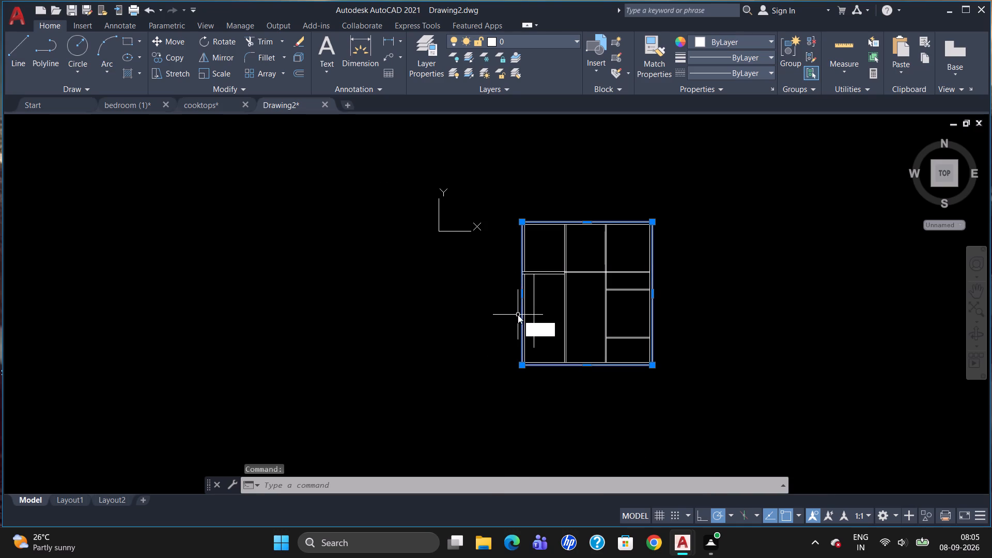
pyautogui.press('Return')
# Offset the vertical line in the left bay, below the 9" horizontal wall, 9" to the right.
pyautogui.scroll(1, 608, 280)
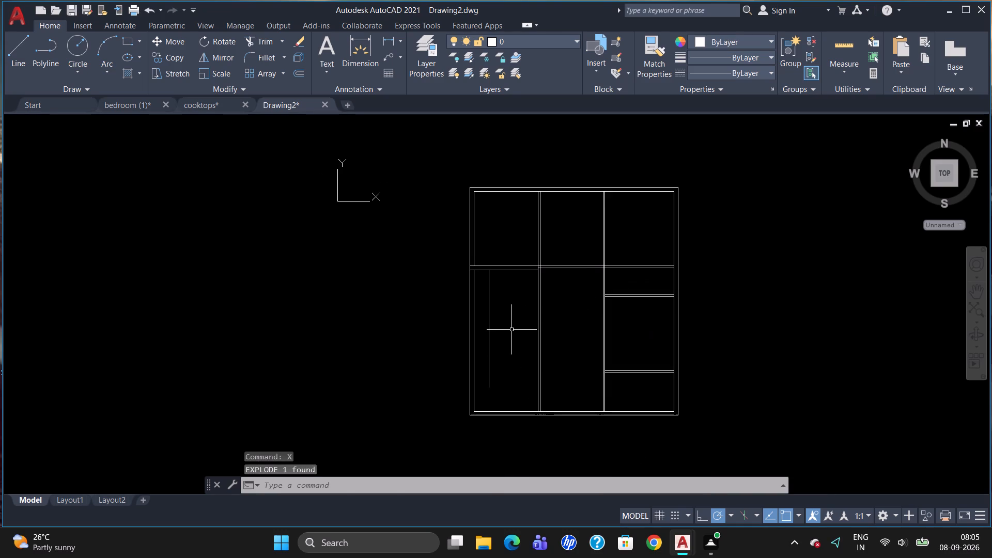
pyautogui.scroll(2, 548, 282)
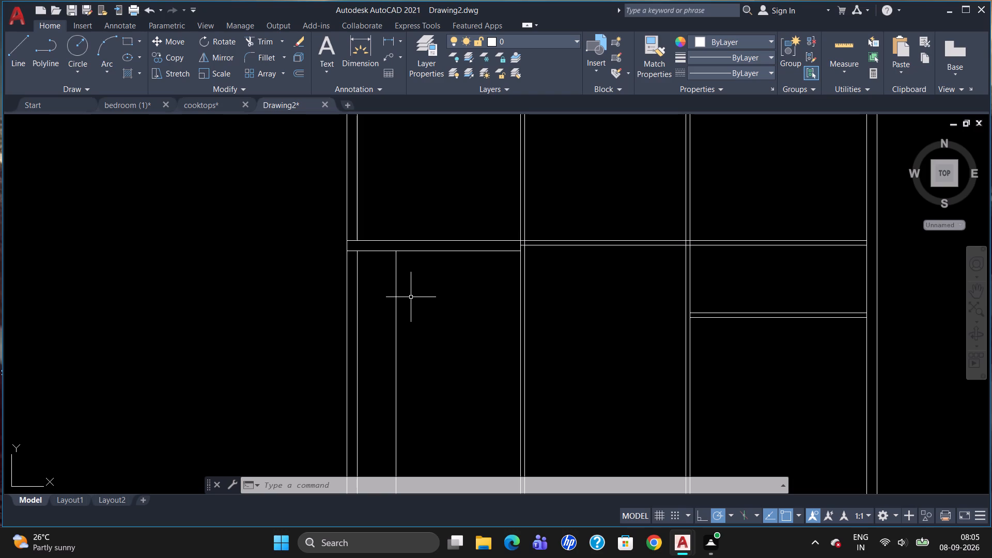
pyautogui.press('o')
pyautogui.press('Return')
pyautogui.write('9"')
pyautogui.press('Return')
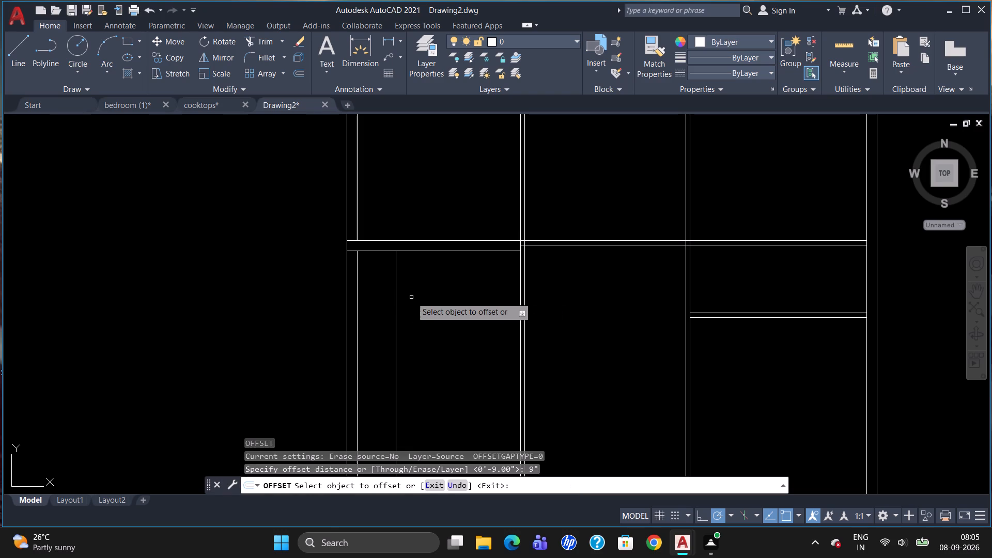
pyautogui.click(395, 310)
pyautogui.click(407, 319)
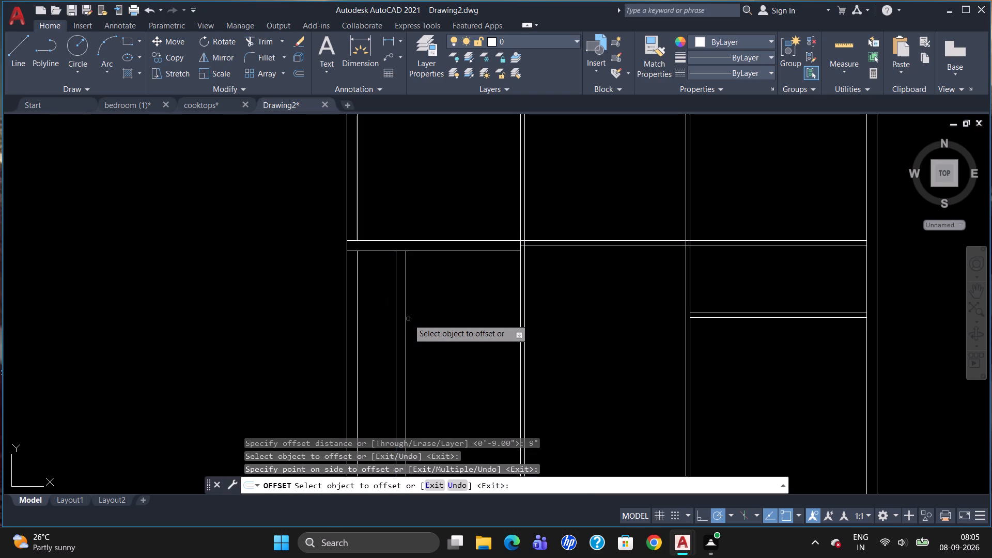
pyautogui.press('Escape')
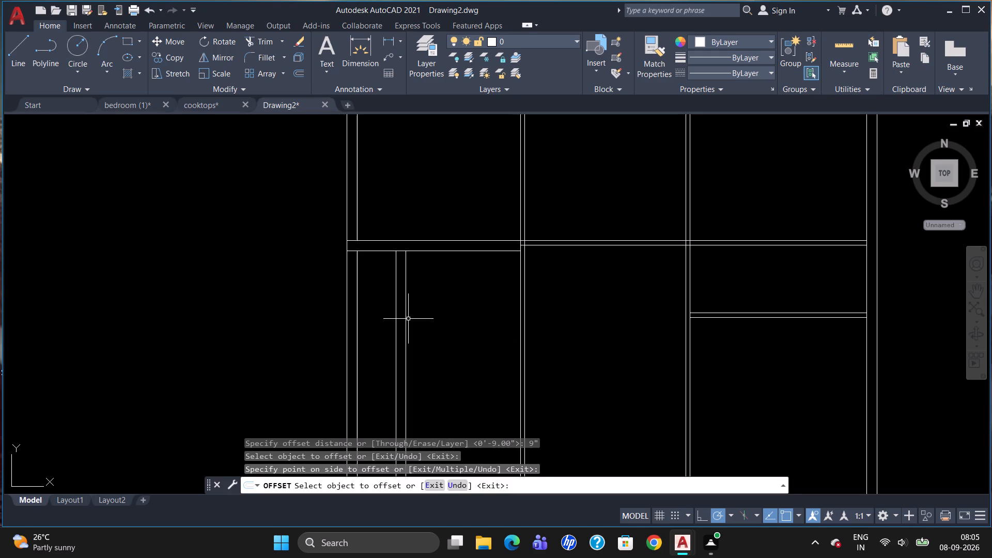
# Draw a line from the top of the offset vertical line straight up to the 9" horizontal wall's upper line.
pyautogui.press('l')
pyautogui.press('Return')
pyautogui.click(409, 254)
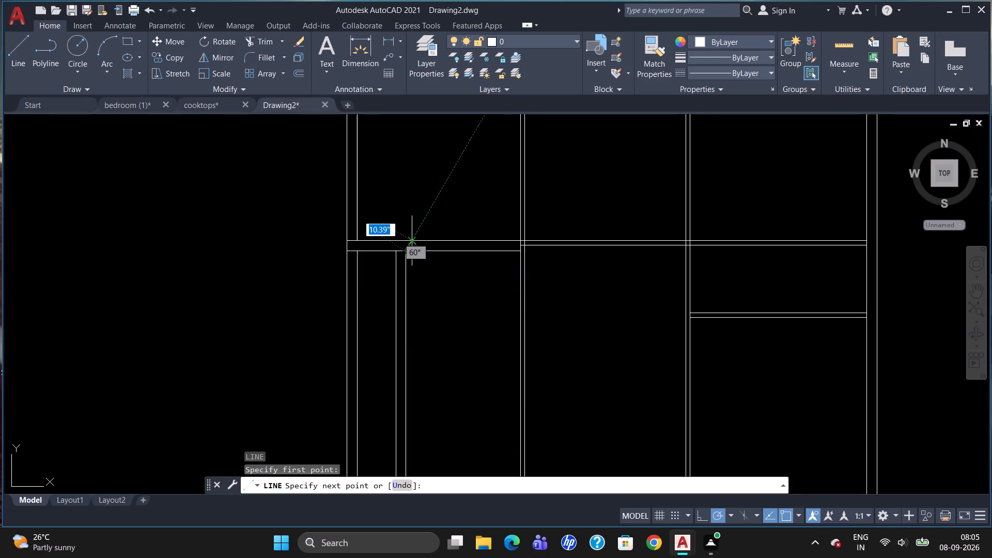
pyautogui.scroll(3, 405, 241)
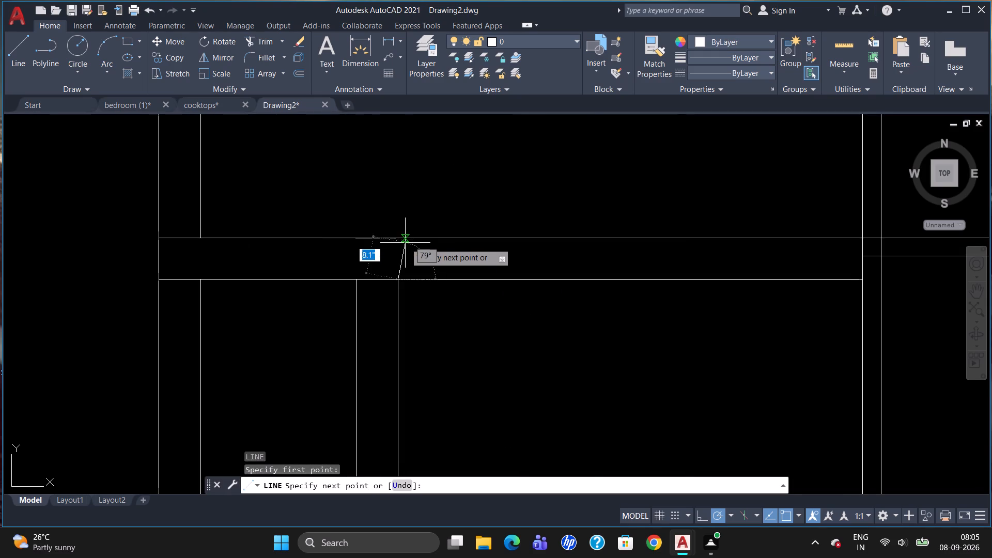
pyautogui.click(400, 238)
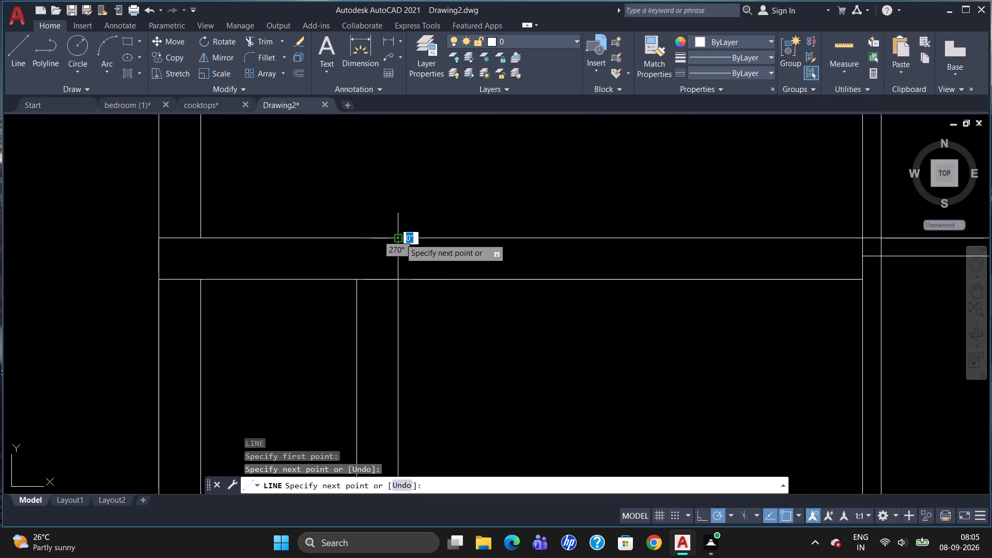
pyautogui.press('Escape')
# Trim the 9" horizontal wall's lower line between the two vertical lines of the left bay's 9" wall.
pyautogui.scroll(-2, 443, 222)
pyautogui.write('TR')
pyautogui.press('Return')
pyautogui.press('Return')
pyautogui.click(417, 246)
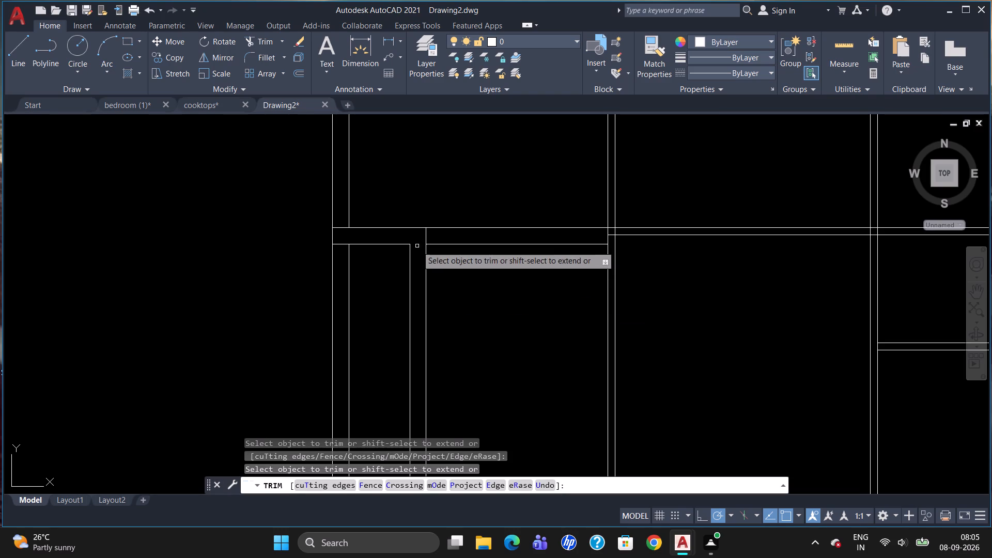
pyautogui.scroll(-2, 396, 182)
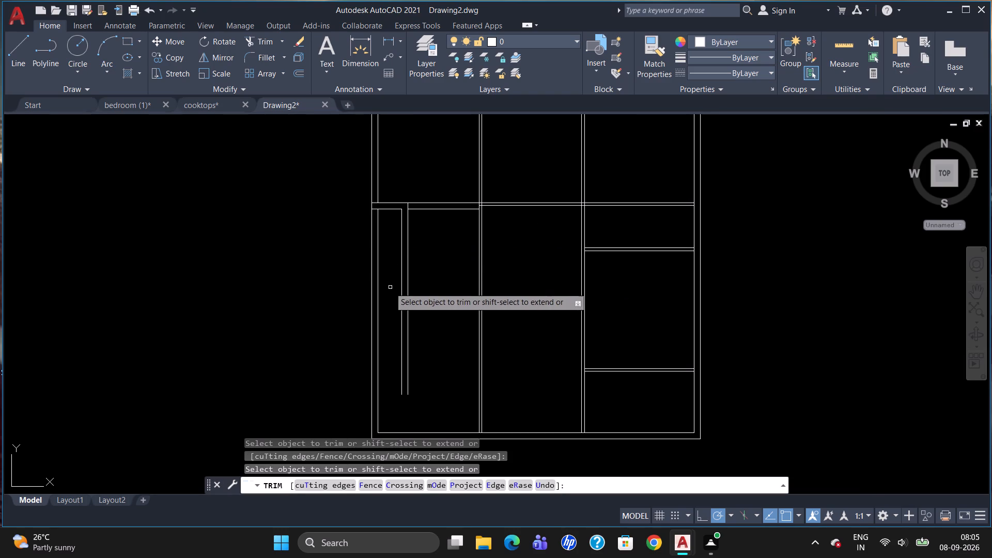
pyautogui.scroll(-1, 393, 257)
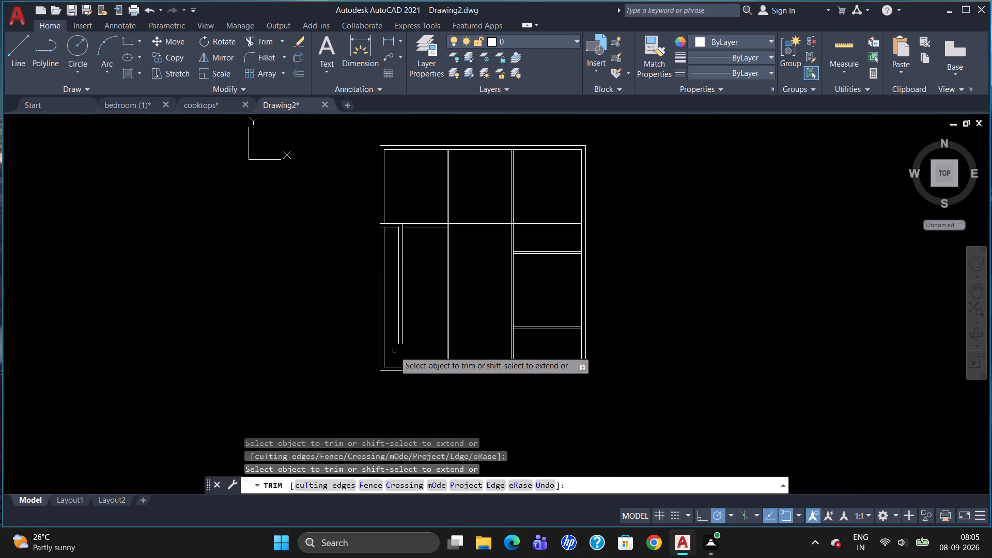
pyautogui.press('Escape')
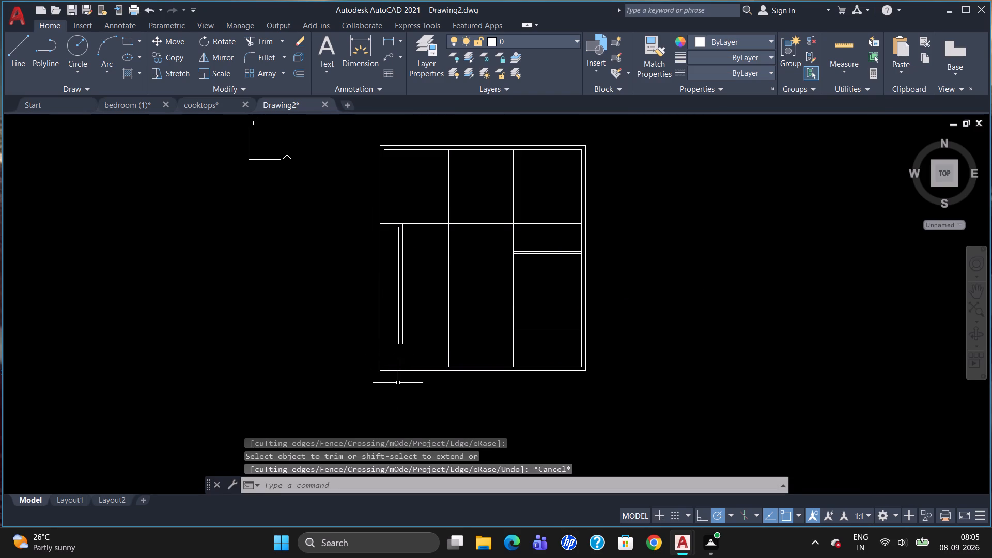
# Draw a 9" vertical line from the outer wall's lower-left inner corner down to the bottom outer line.
pyautogui.press('l')
pyautogui.press('Return')
pyautogui.scroll(2, 390, 370)
pyautogui.click(376, 361)
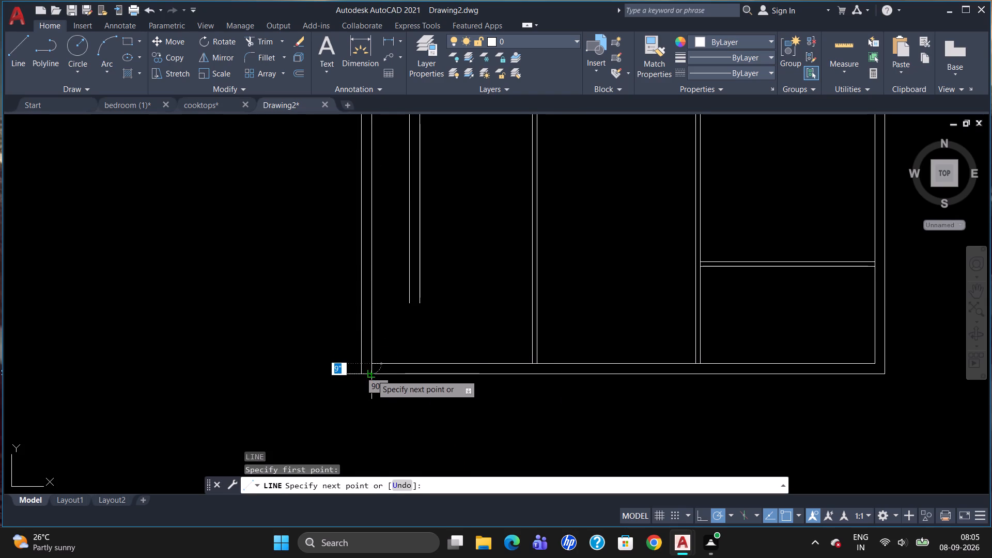
pyautogui.click(371, 375)
pyautogui.press('Escape')
# Continue both lines of the left bay's 9" vertical wall down to the bottom outer line with two new lines.
pyautogui.scroll(-1, 374, 392)
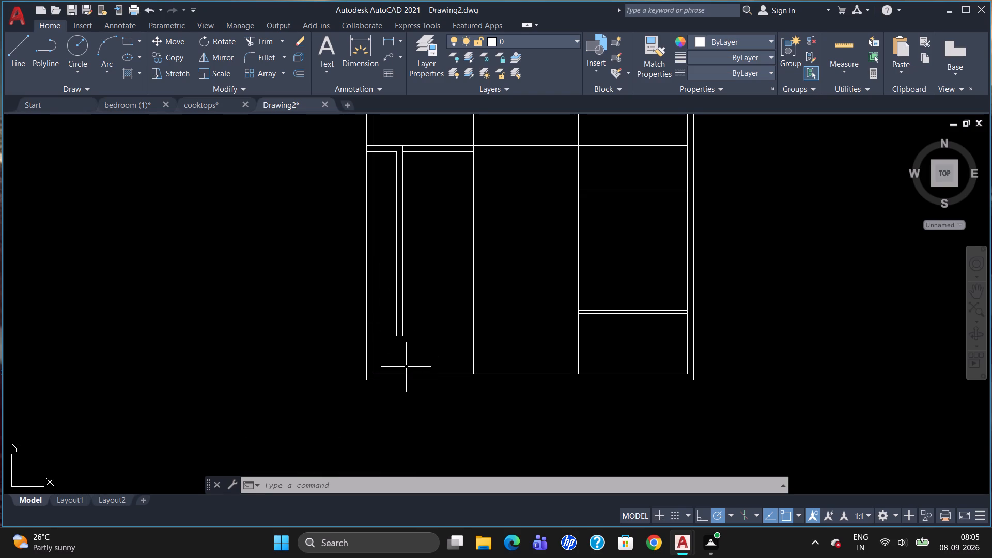
pyautogui.press('l')
pyautogui.press('Return')
pyautogui.scroll(2, 406, 357)
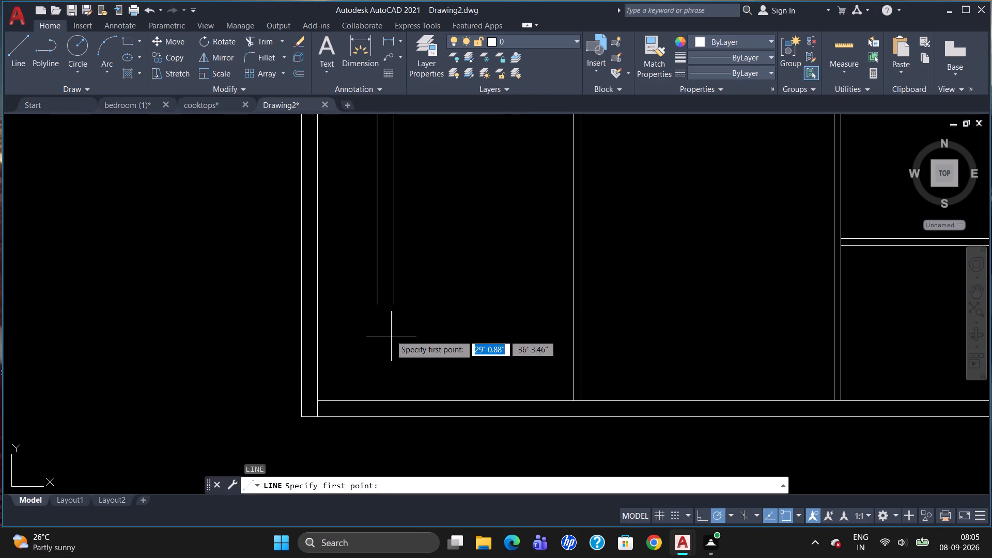
pyautogui.click(378, 306)
pyautogui.click(375, 416)
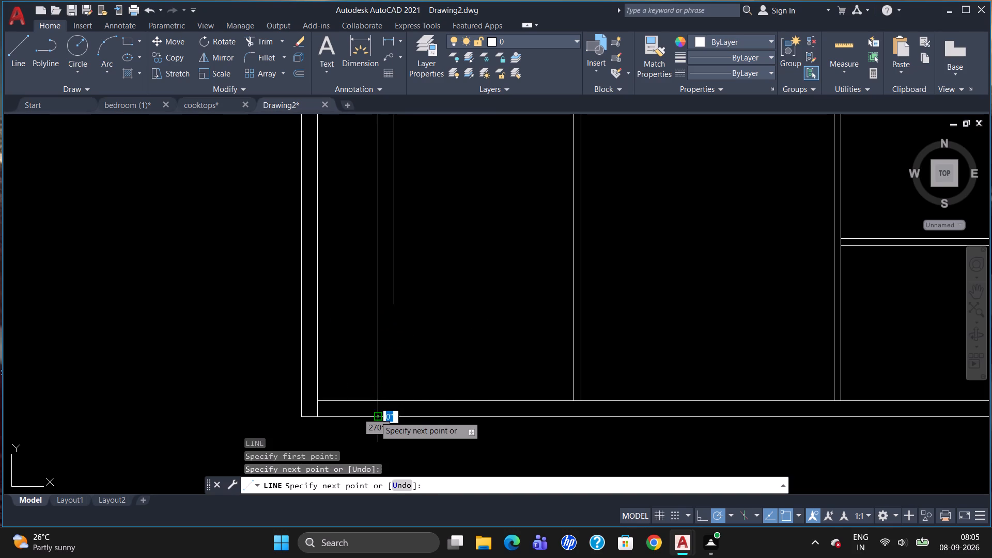
pyautogui.press('Escape')
pyautogui.press('l')
pyautogui.press('Return')
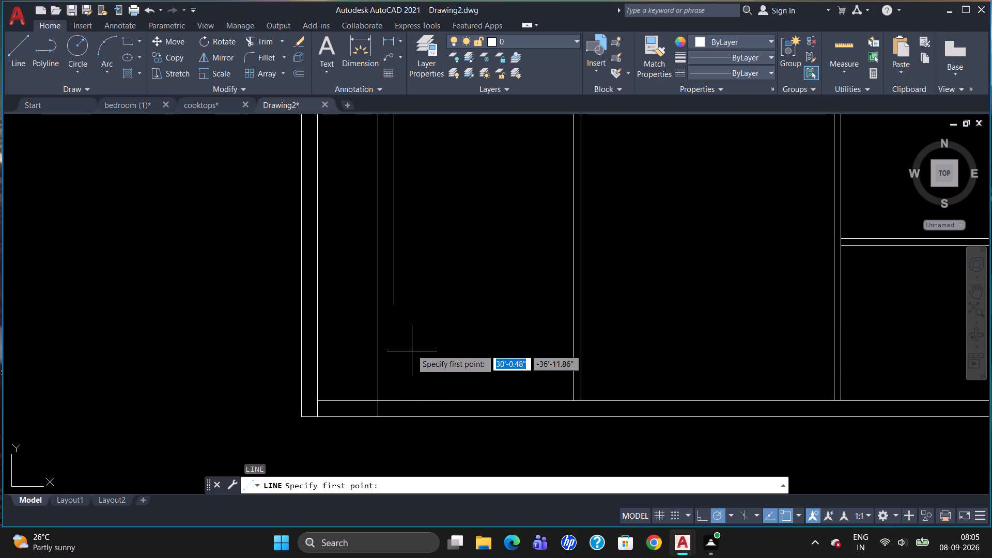
pyautogui.moveTo(395, 301); pyautogui.dragTo(395, 312)
pyautogui.click(393, 413)
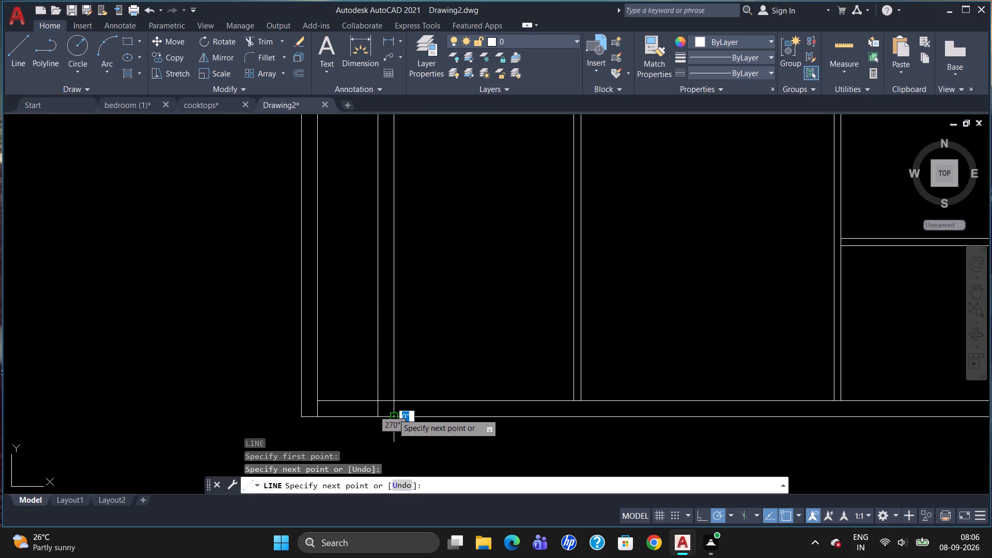
pyautogui.press('Escape')
# Trim the old left outer line below the 9" horizontal wall and the bottom wall lines left of the new vertical wall.
pyautogui.scroll(-2, 394, 424)
pyautogui.write('TR')
pyautogui.press('Return')
pyautogui.press('Return')
pyautogui.moveTo(374, 295); pyautogui.dragTo(343, 320)
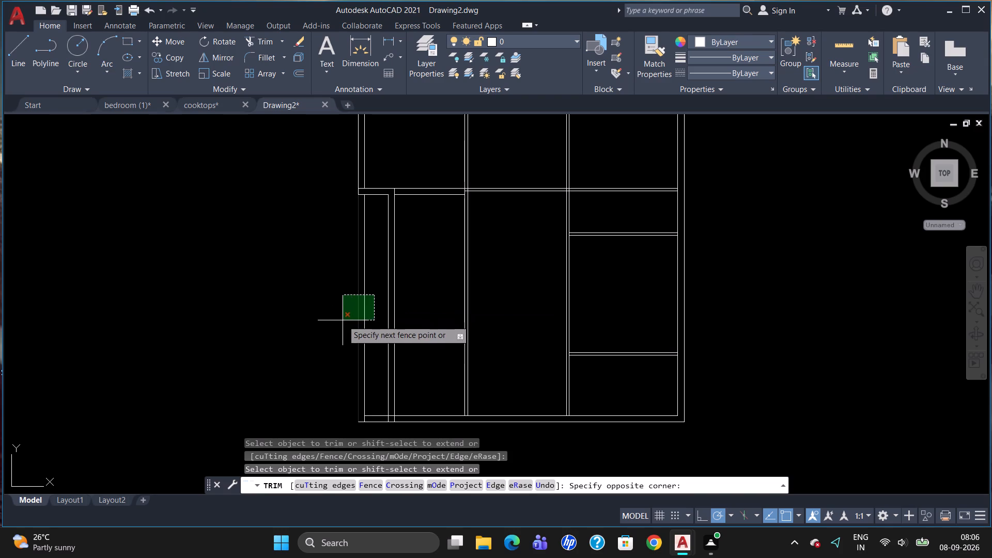
pyautogui.click(343, 320)
pyautogui.moveTo(377, 409); pyautogui.dragTo(369, 435)
pyautogui.click(368, 435)
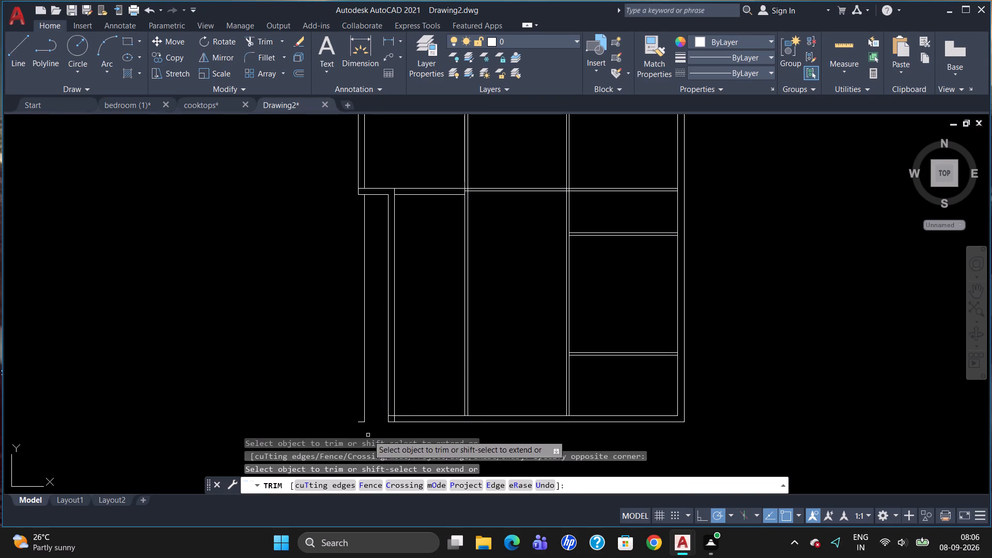
pyautogui.press('`')
pyautogui.press('Escape')
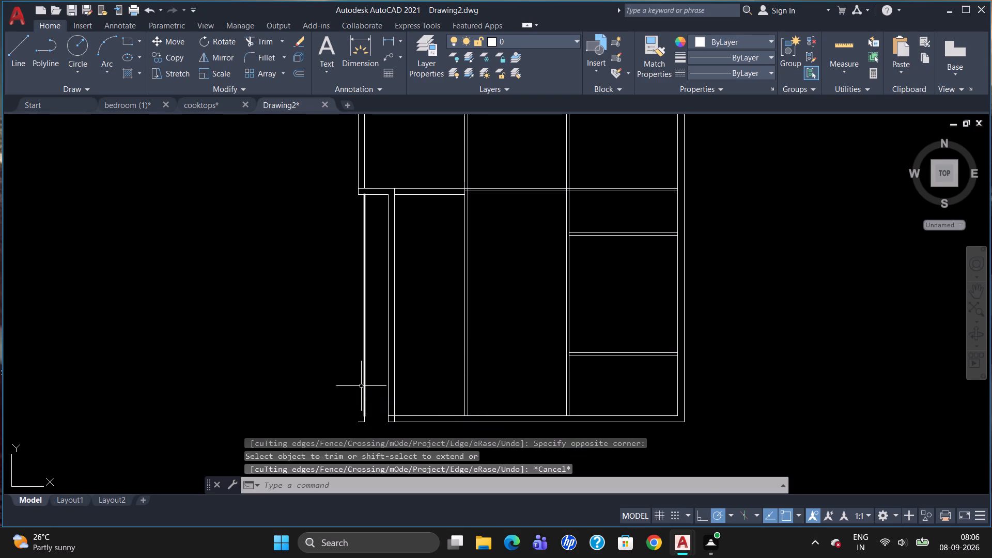
# Delete the old left wall's remaining inner line and the leftover bottom outer segment at the corner.
pyautogui.click(366, 377)
pyautogui.click(364, 381)
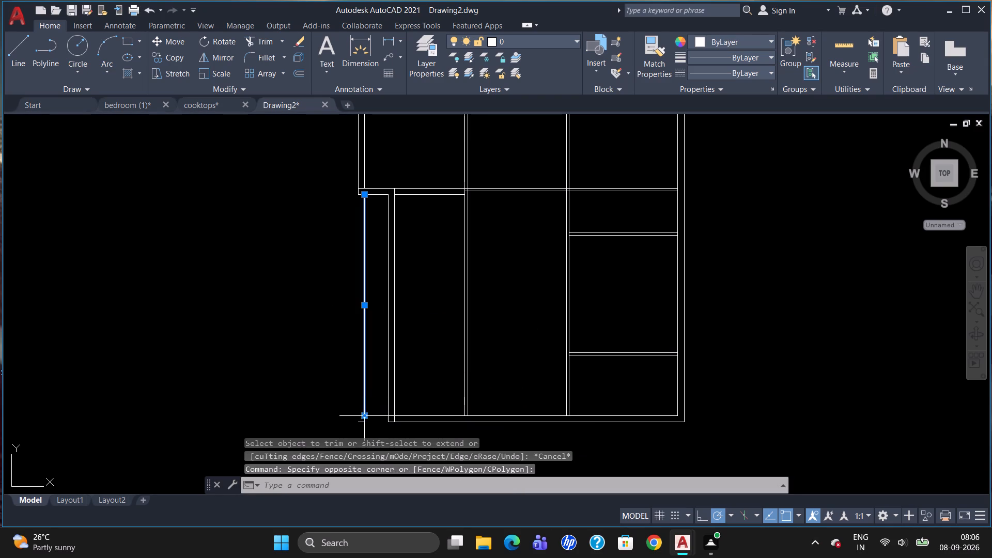
pyautogui.click(362, 422)
pyautogui.press('Delete')
# Draw a short horizontal line across the right-hand vertical partition, tracked 3' above the upper line of the lowest right-bay partition.
pyautogui.scroll(-1, 358, 422)
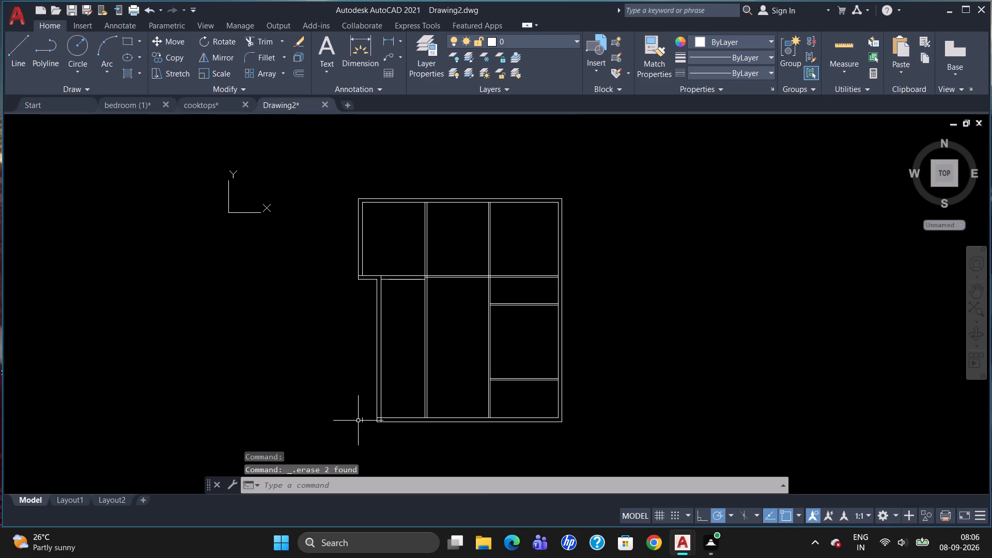
pyautogui.scroll(1, 364, 277)
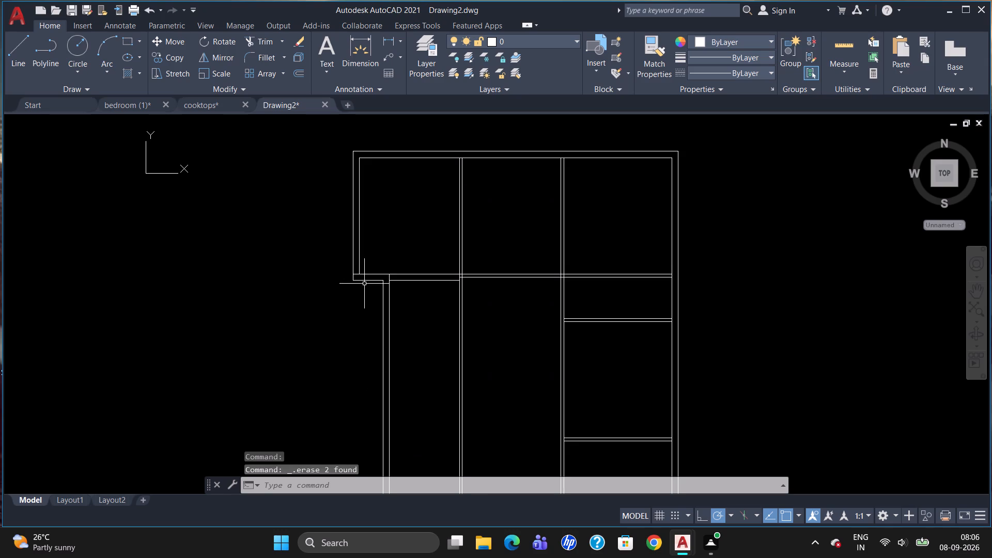
pyautogui.scroll(-1, 362, 321)
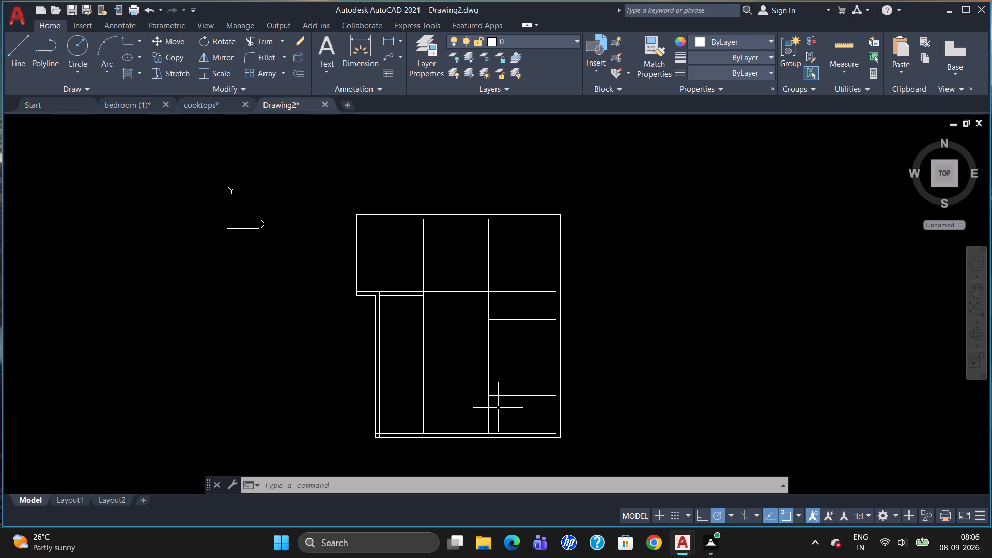
pyautogui.scroll(4, 490, 407)
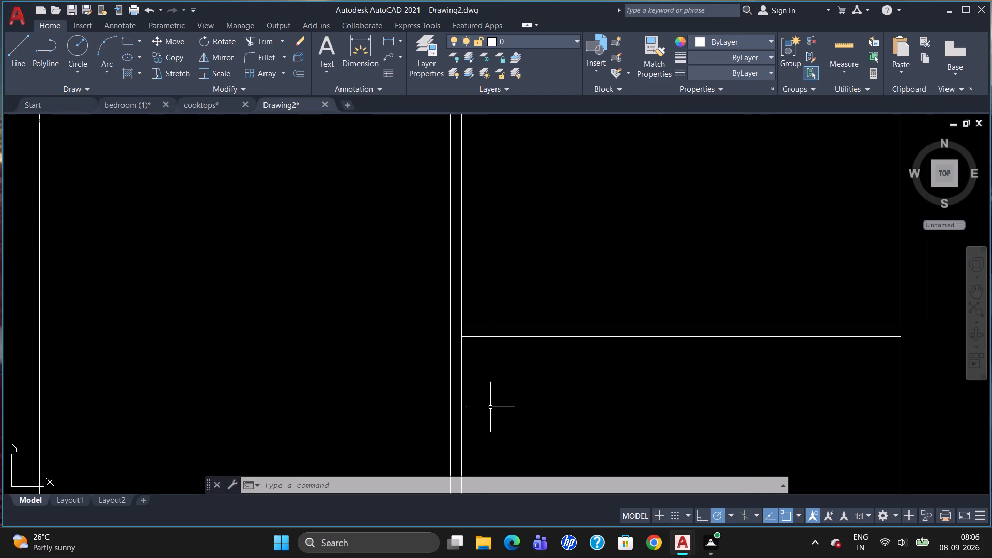
pyautogui.press('l')
pyautogui.press('Return')
pyautogui.press('t')
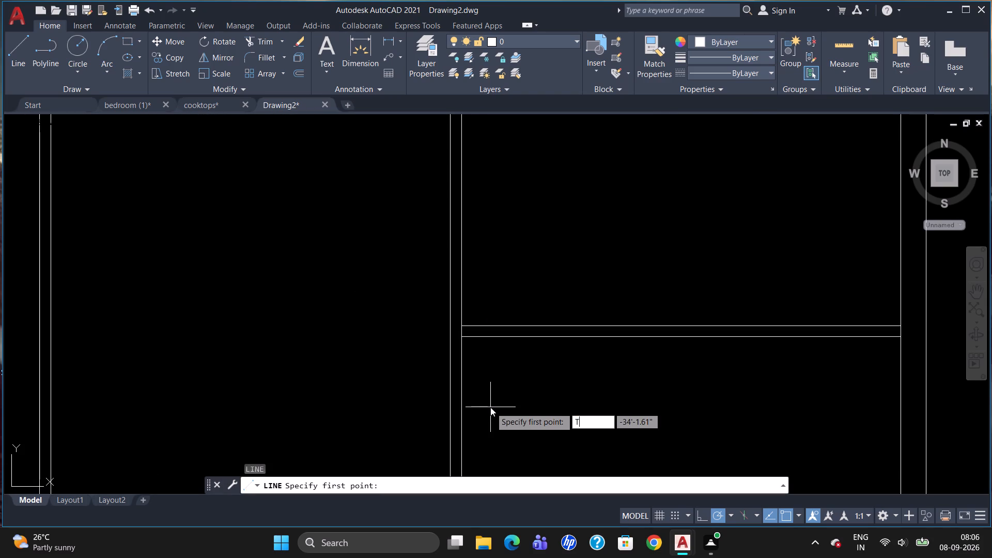
pyautogui.press('k')
pyautogui.press('Return')
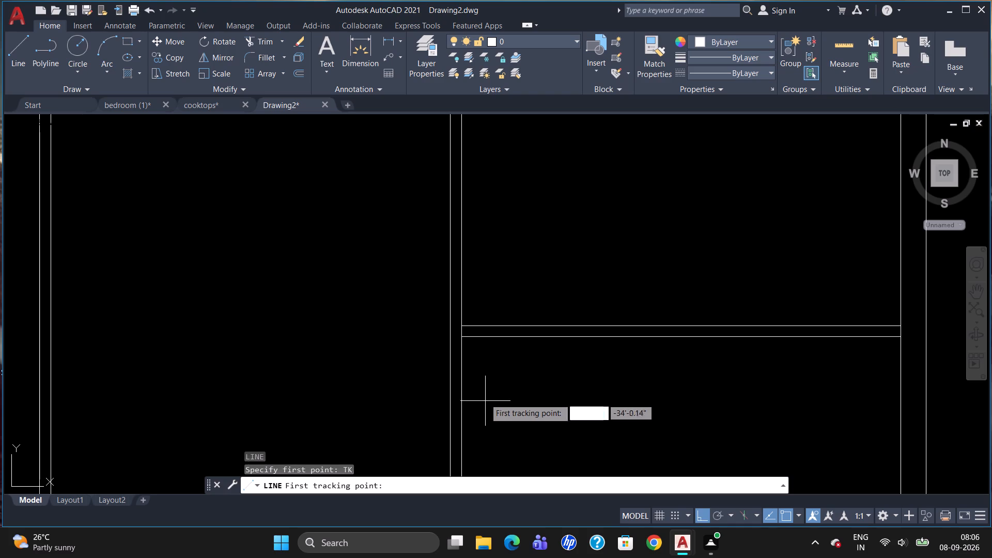
pyautogui.click(464, 326)
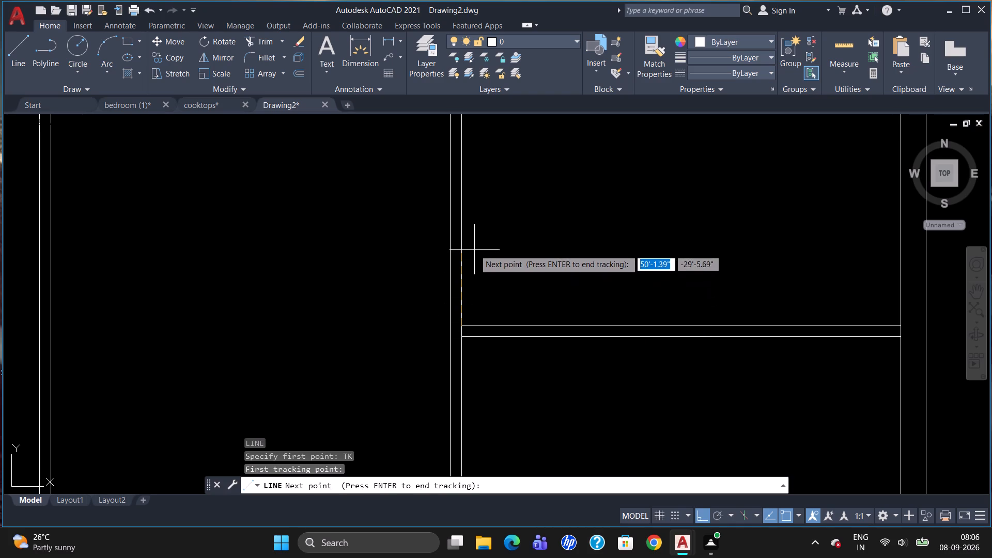
pyautogui.write("3'")
pyautogui.press('Return')
pyautogui.press('Return')
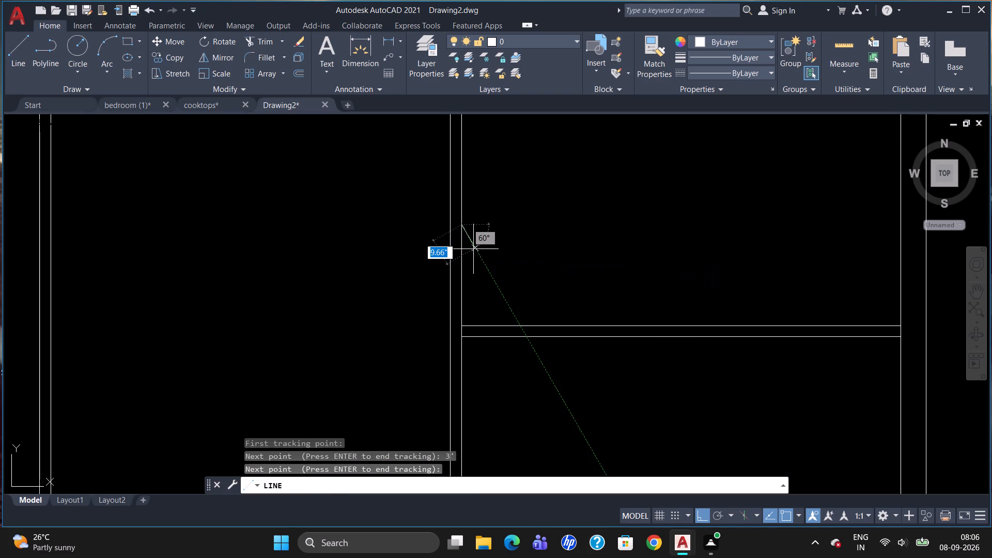
pyautogui.click(446, 222)
pyautogui.press('Escape')
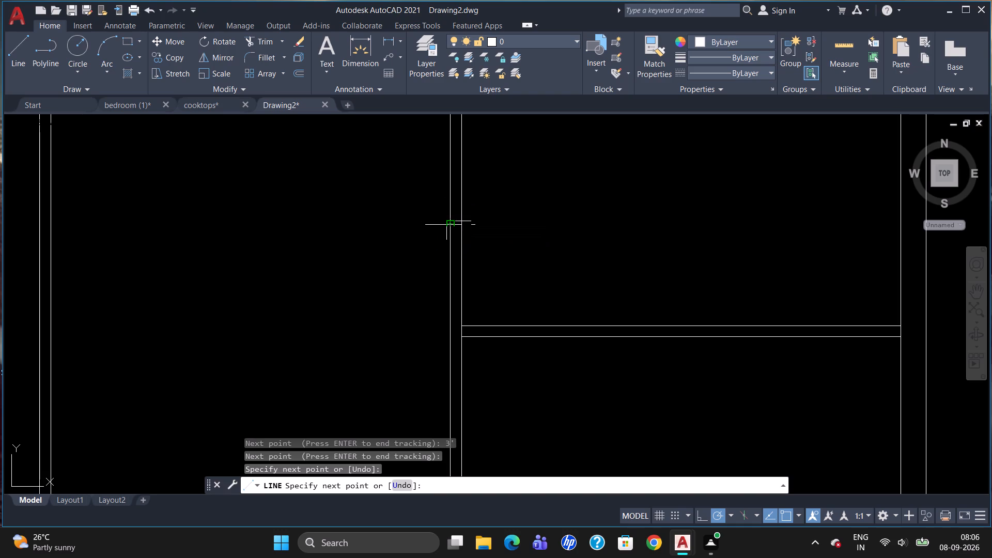
# Extend both lines of the lowest right-bay partition to the left line of the right-hand vertical partition.
pyautogui.write('EX')
pyautogui.press('Return')
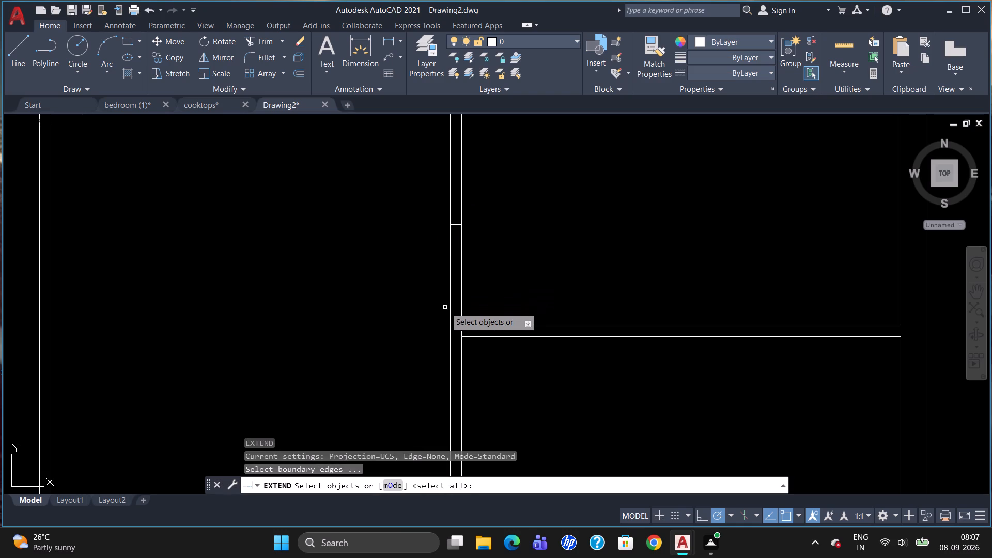
pyautogui.click(450, 312)
pyautogui.press('Return')
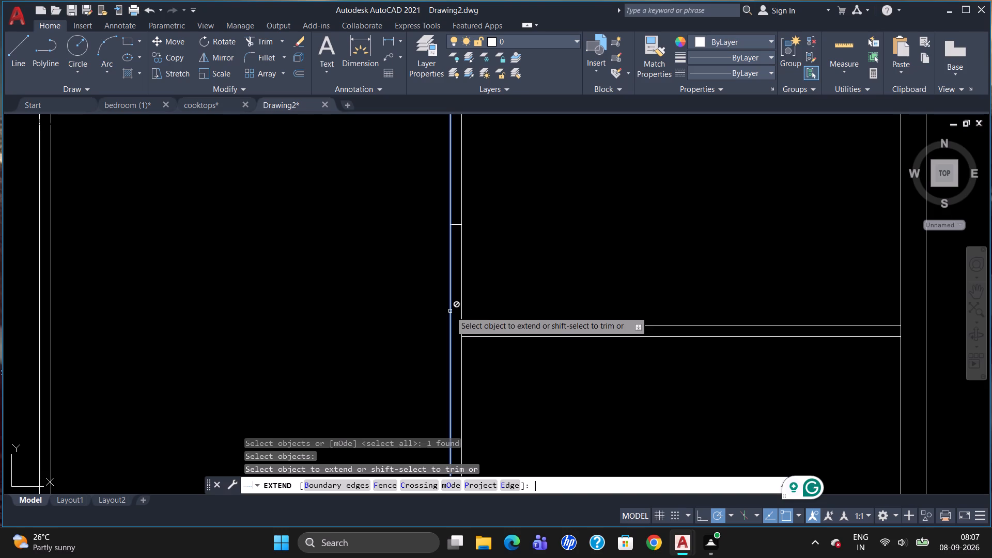
pyautogui.click(491, 323)
pyautogui.click(490, 332)
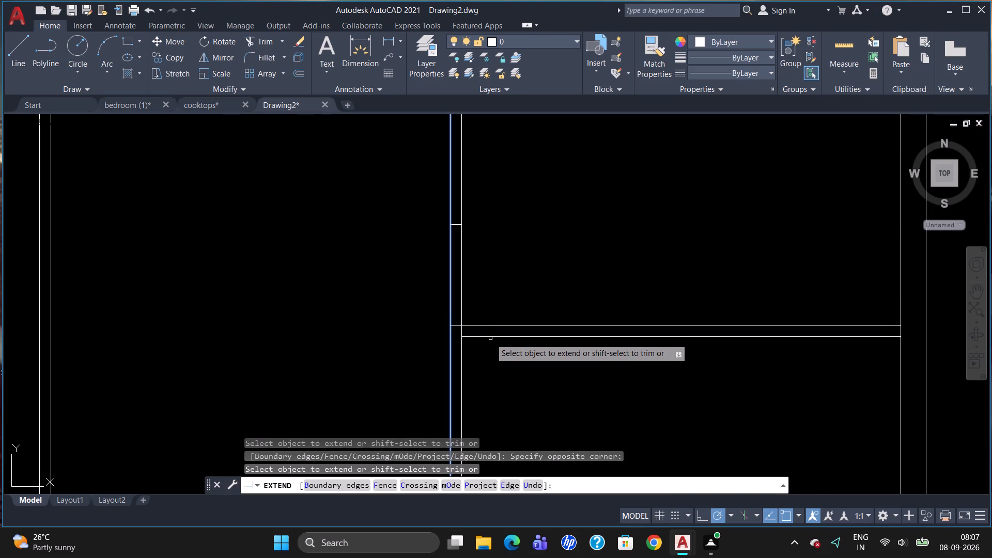
pyautogui.click(490, 338)
pyautogui.press('Escape')
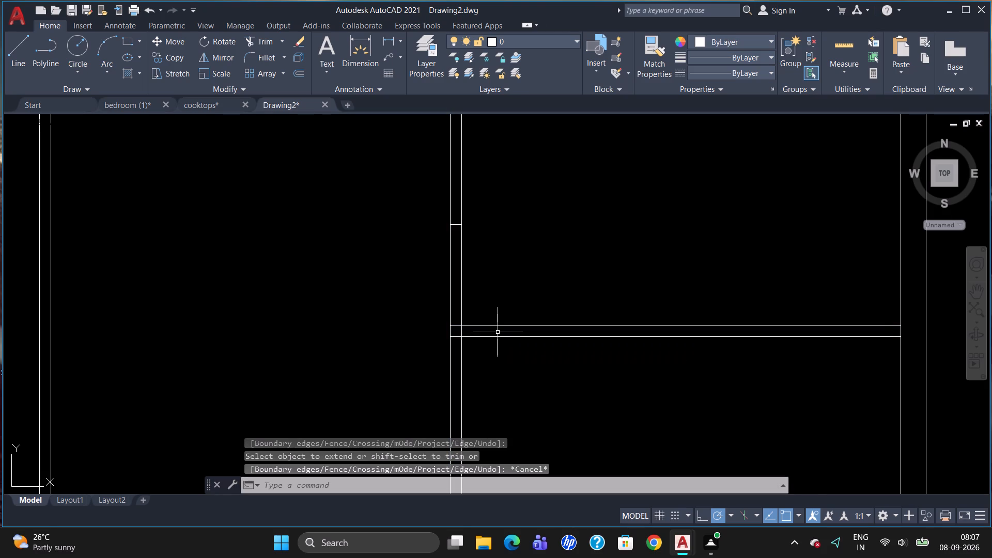
# Trim the vertical partition's lines between the short line and the lowest right-bay partition, including the segment inside their junction.
pyautogui.write('TR')
pyautogui.press('Return')
pyautogui.press('Return')
pyautogui.moveTo(502, 288); pyautogui.dragTo(497, 288)
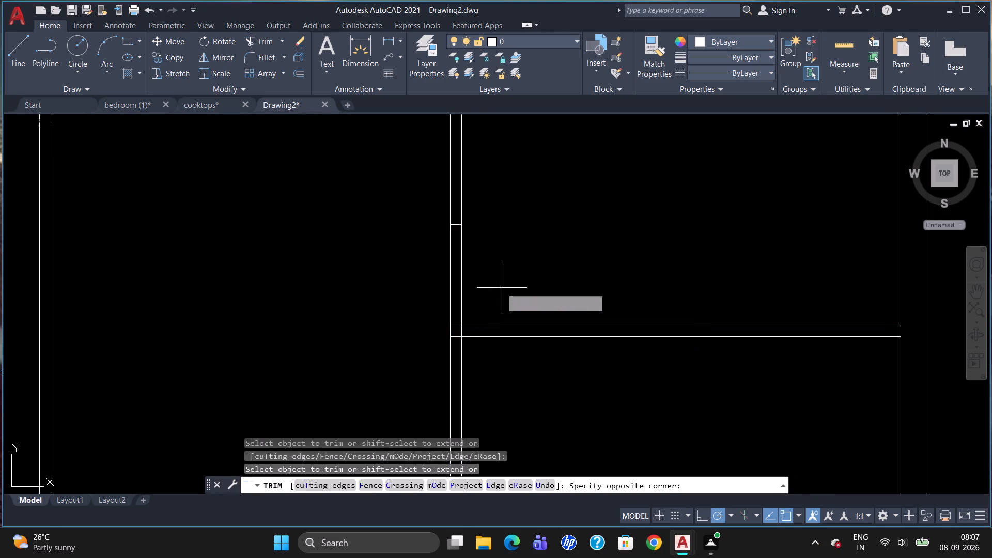
pyautogui.moveTo(497, 288); pyautogui.dragTo(404, 288)
pyautogui.click(404, 288)
pyautogui.scroll(1, 468, 328)
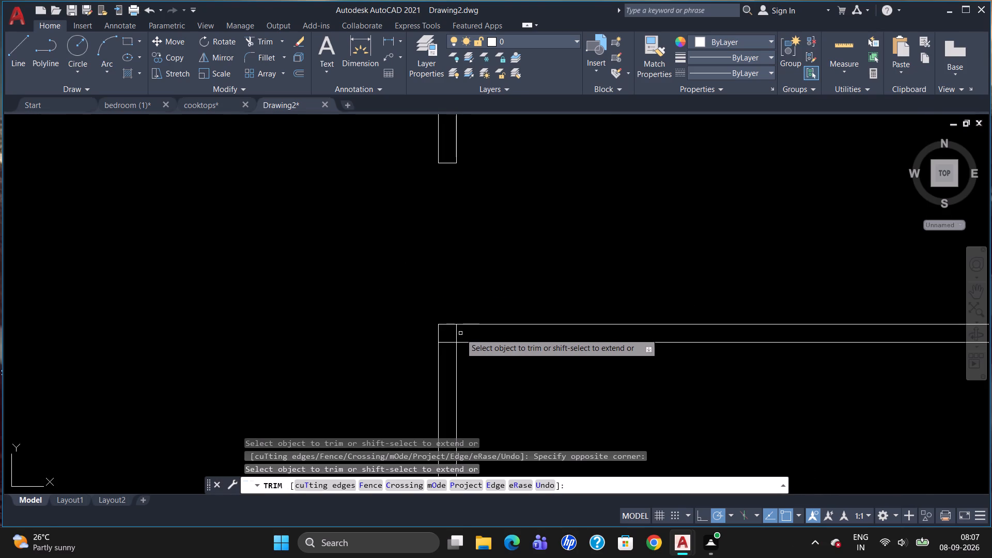
pyautogui.click(457, 333)
pyautogui.scroll(-2, 491, 217)
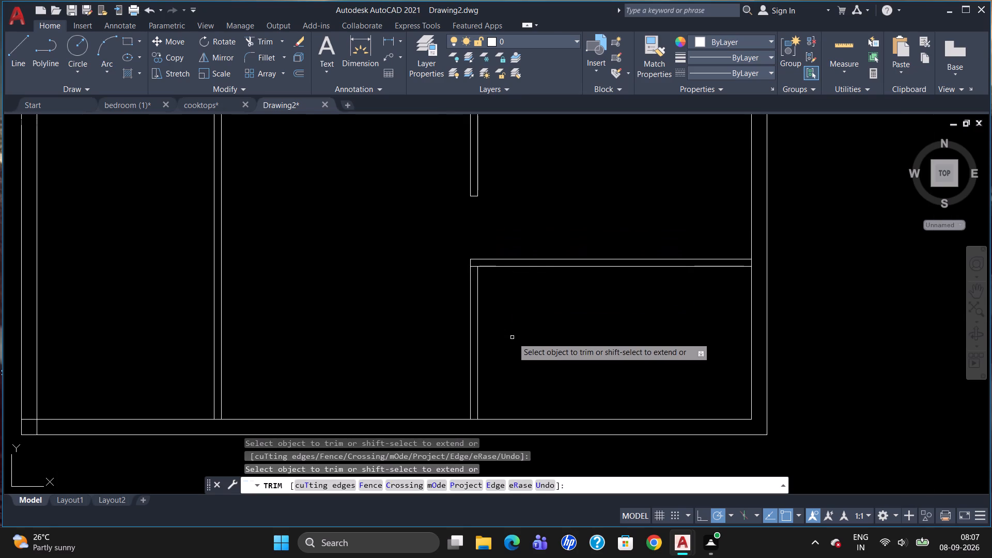
pyautogui.press('Escape')
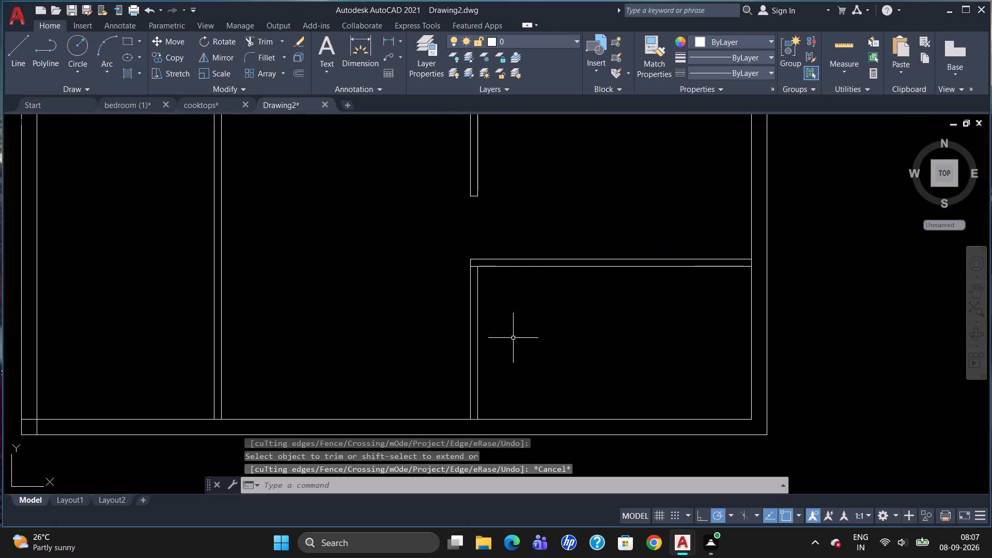
# Remove both lines of the right-hand vertical partition below the lowest right-bay partition.
pyautogui.scroll(-1, 521, 368)
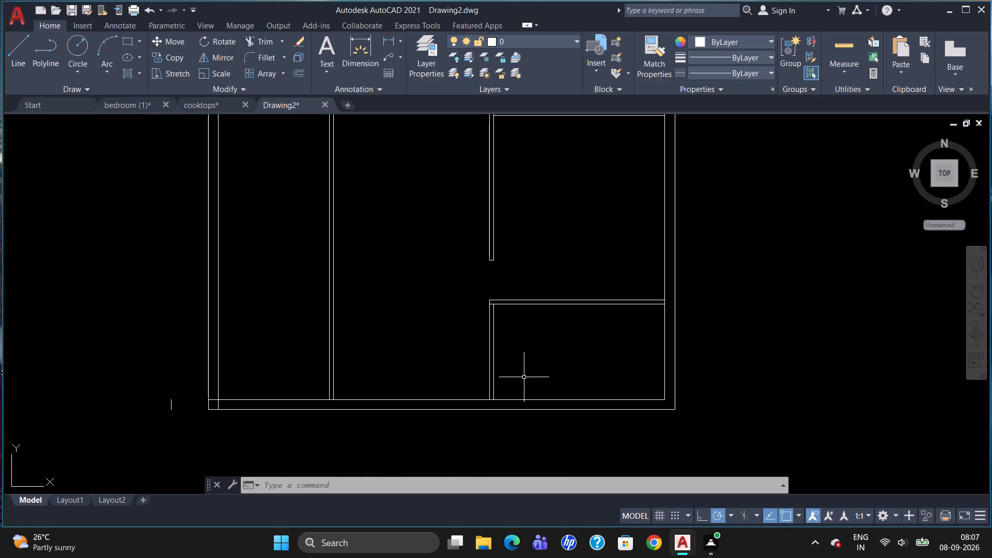
pyautogui.click(493, 351)
pyautogui.press('Delete')
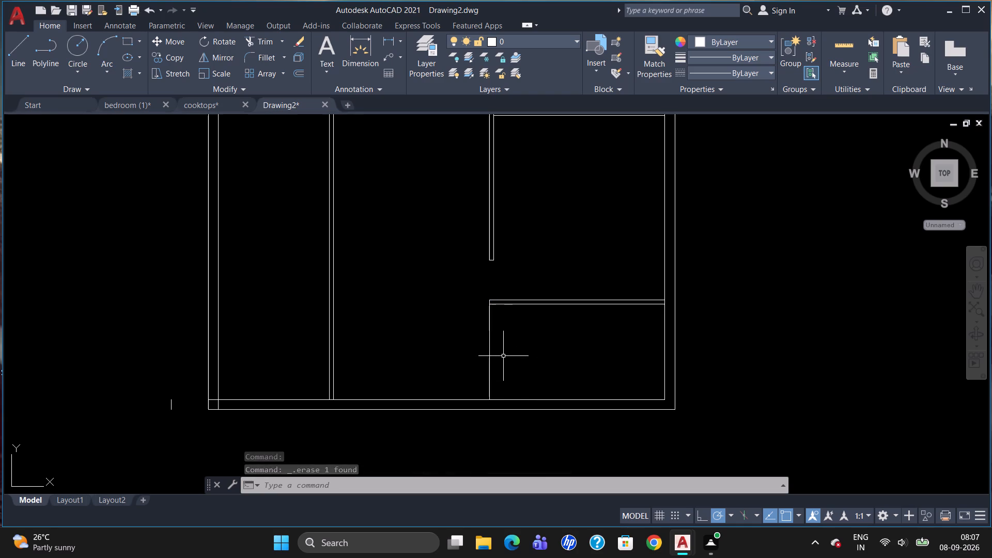
pyautogui.write('TR')
pyautogui.press('Return')
pyautogui.press('Return')
pyautogui.moveTo(504, 347); pyautogui.dragTo(501, 348)
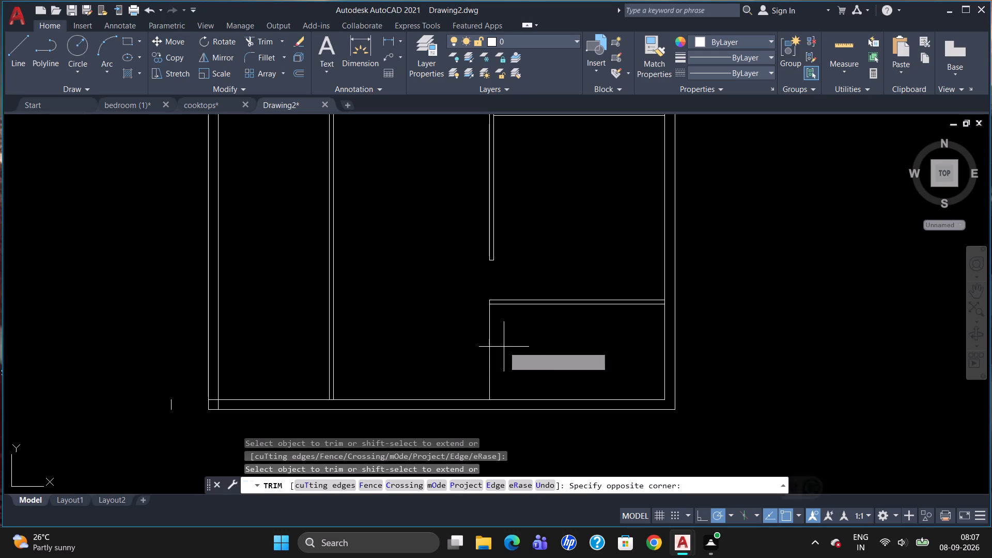
pyautogui.moveTo(501, 348); pyautogui.dragTo(462, 361)
pyautogui.click(462, 360)
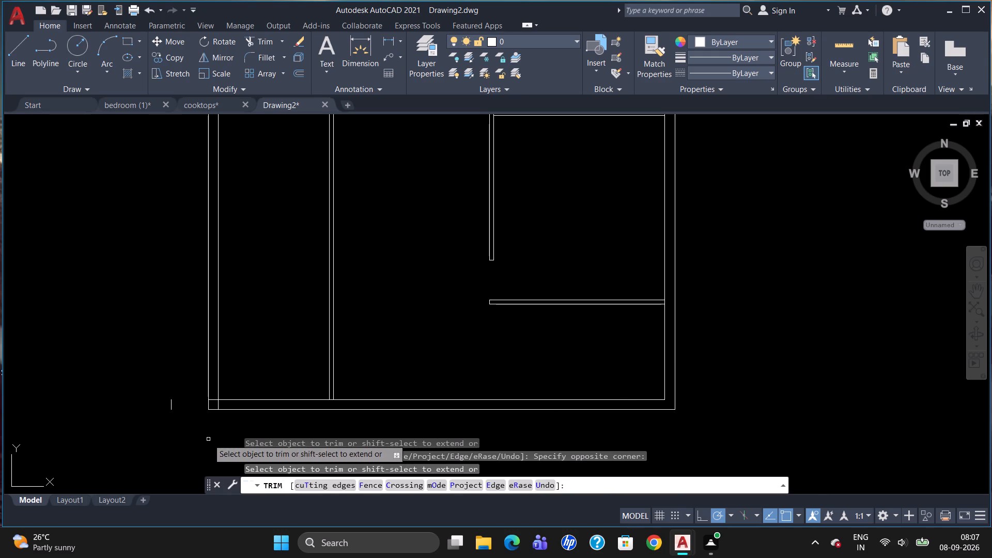
pyautogui.press('Escape')
# Delete the stray short vertical line outside the plan's lower-left corner.
pyautogui.click(169, 405)
pyautogui.press('Delete')
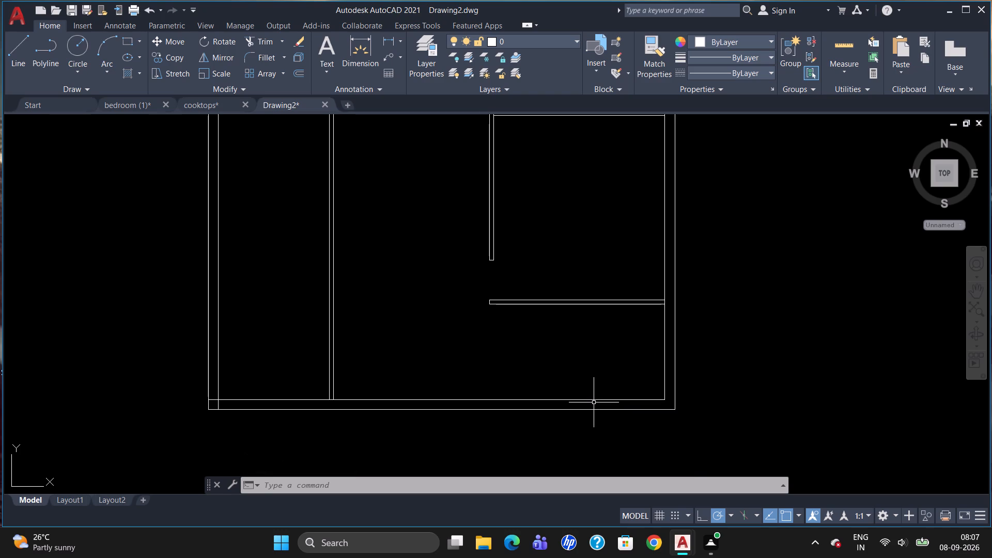
# Draw a vertical line between the two upper right-bay partitions, tracked 8'9" left from the right wall's inner line.
pyautogui.scroll(-2, 592, 401)
pyautogui.scroll(1, 580, 261)
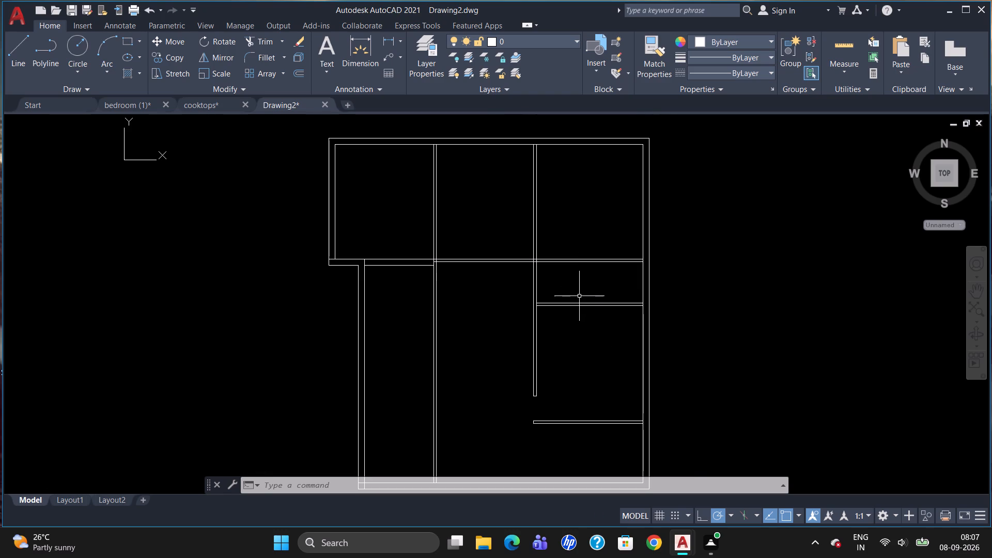
pyautogui.scroll(-2, 578, 335)
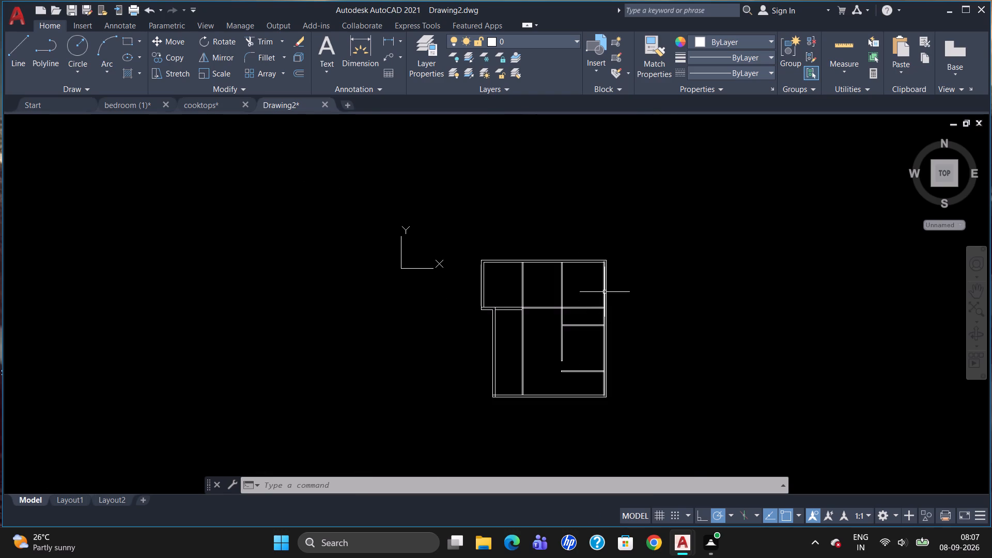
pyautogui.scroll(1, 605, 292)
pyautogui.scroll(2, 598, 349)
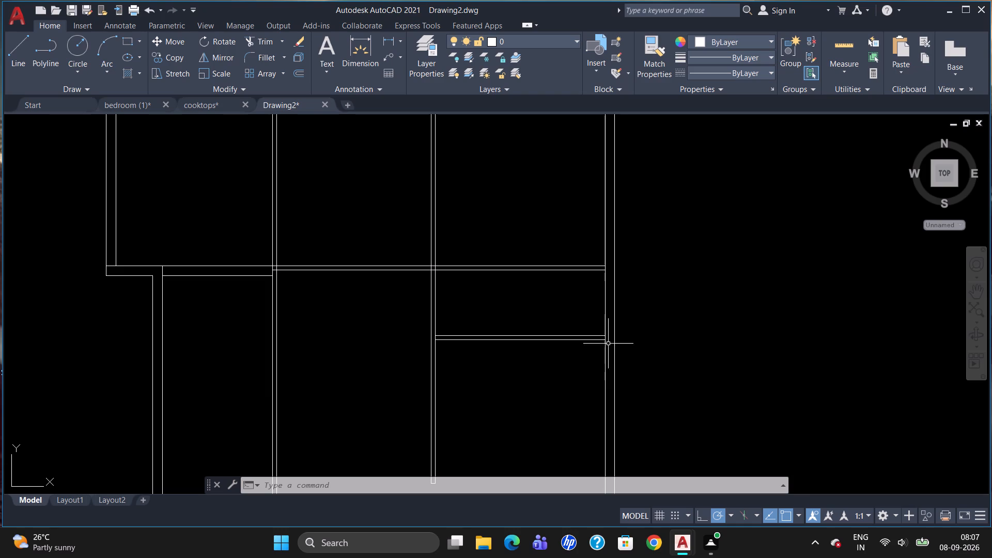
pyautogui.scroll(-1, 619, 327)
pyautogui.scroll(1, 615, 292)
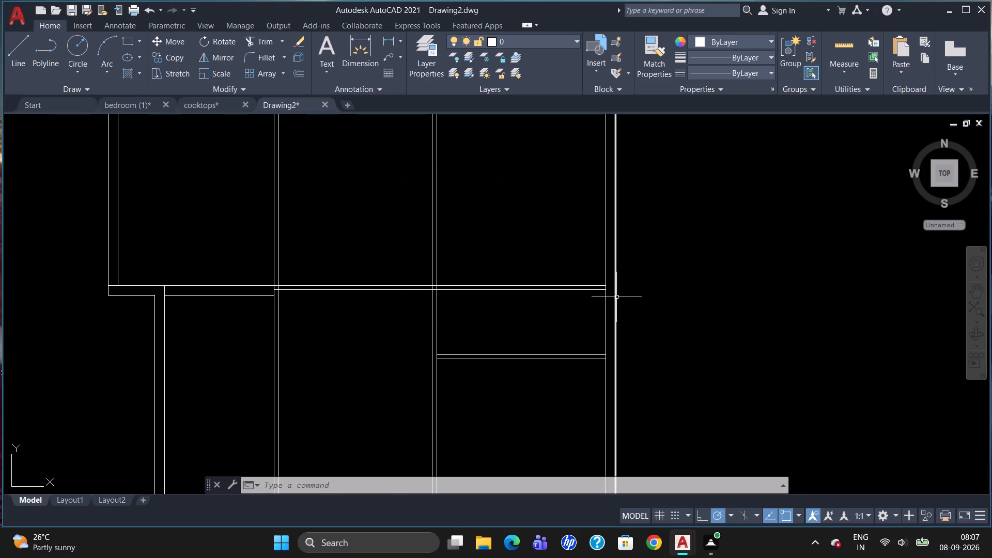
pyautogui.press('l')
pyautogui.press('Return')
pyautogui.write('TK')
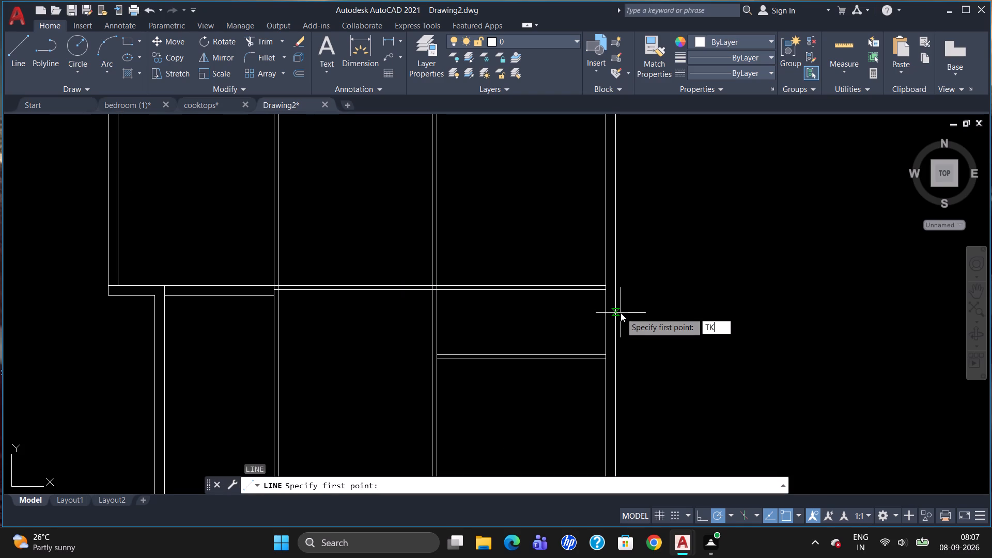
pyautogui.press('Return')
pyautogui.scroll(2, 607, 363)
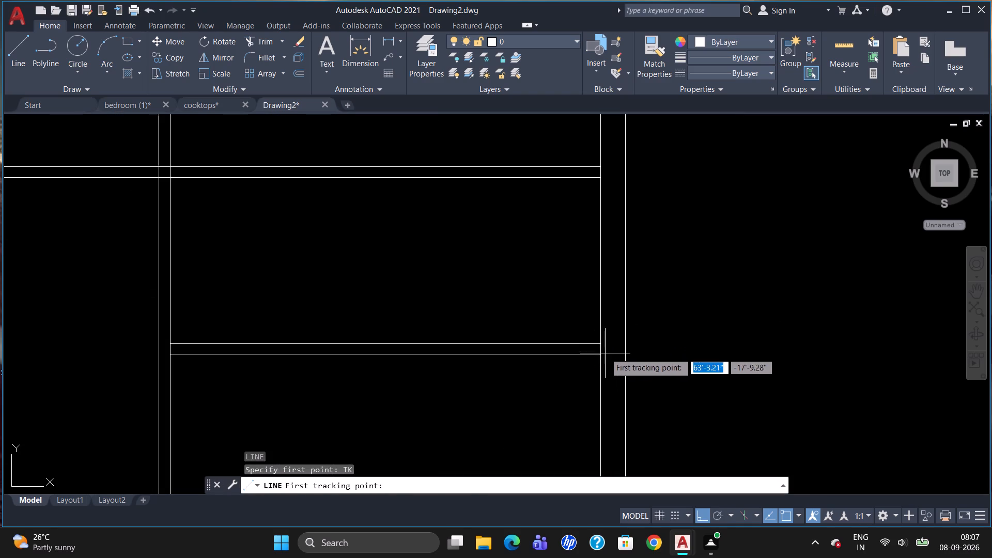
pyautogui.click(603, 344)
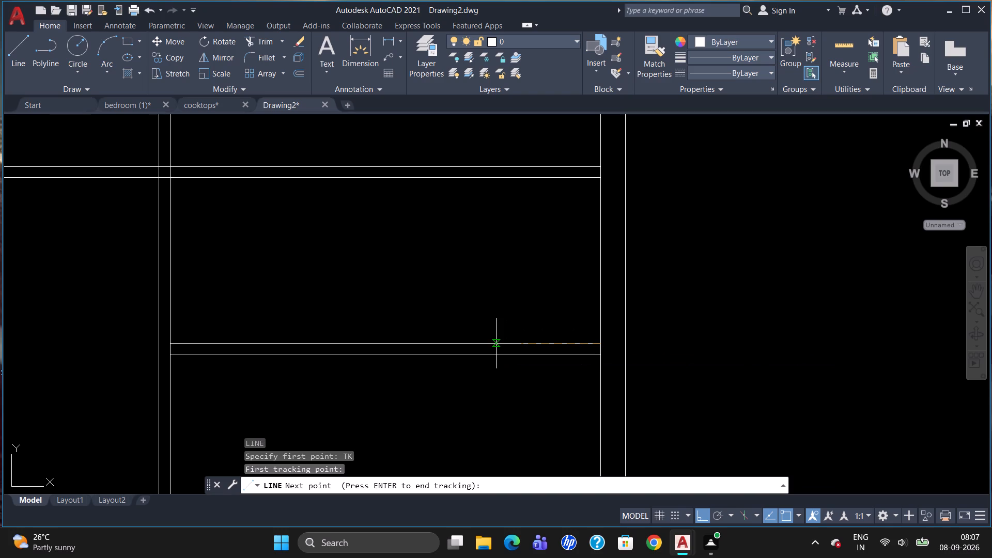
pyautogui.write('8\'9"')
pyautogui.press('Return')
pyautogui.press('Return')
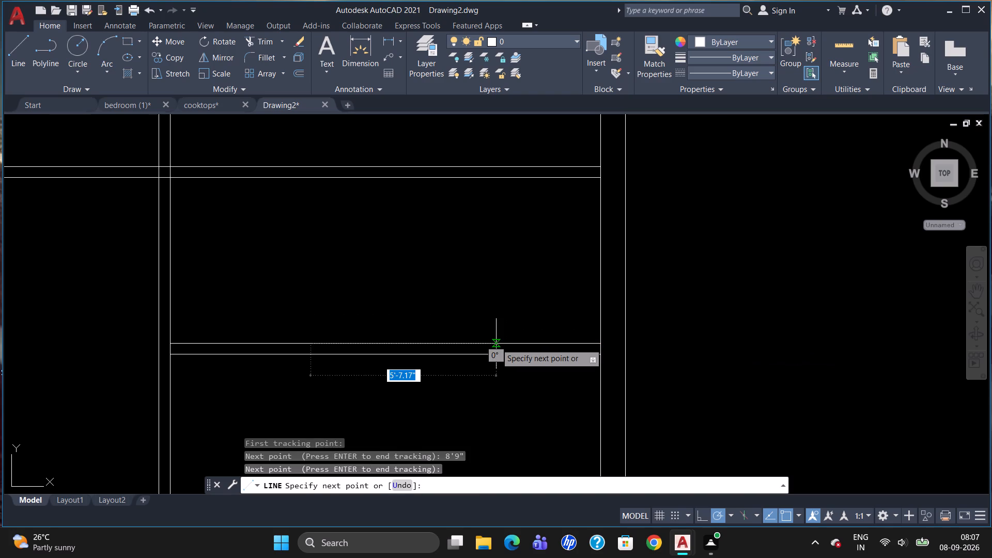
pyautogui.click(308, 175)
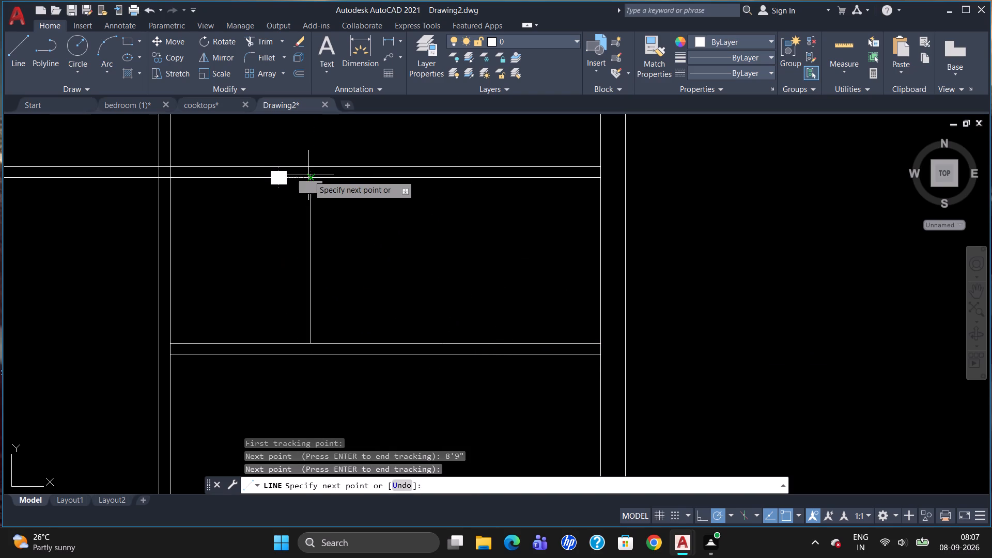
pyautogui.press('Escape')
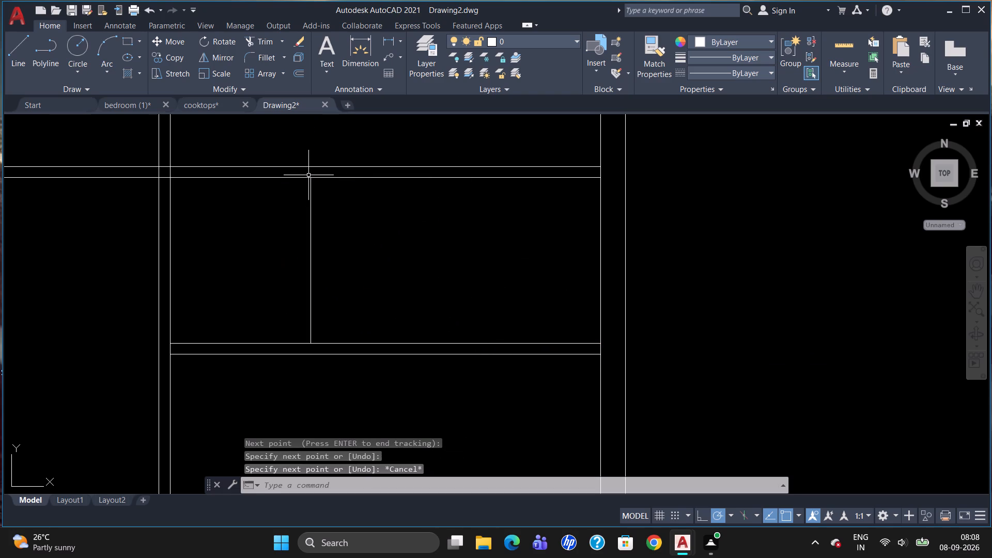
# Offset the new vertical line 4" to the left to form a partition.
pyautogui.press('o')
pyautogui.press('Return')
pyautogui.write('4"')
pyautogui.press('Return')
pyautogui.click(311, 193)
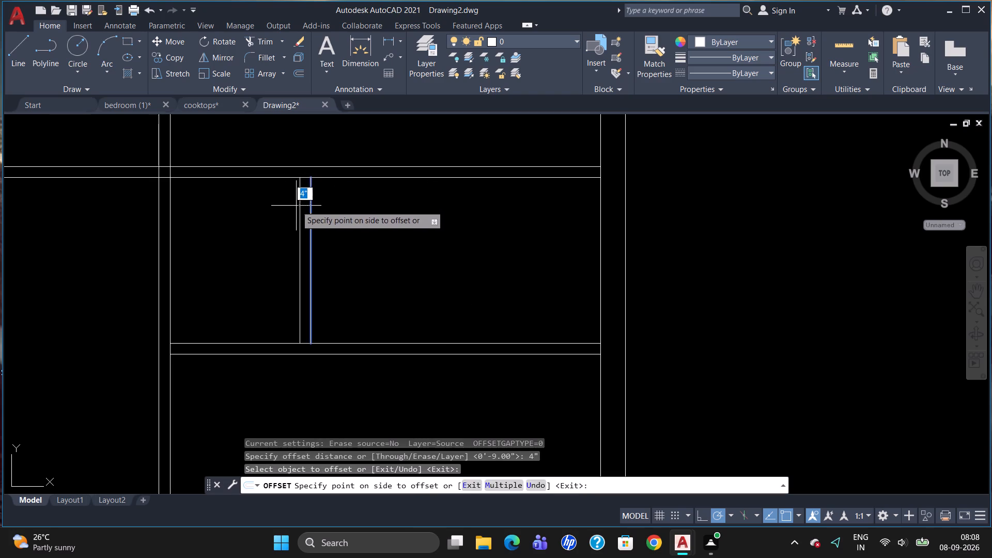
pyautogui.click(296, 206)
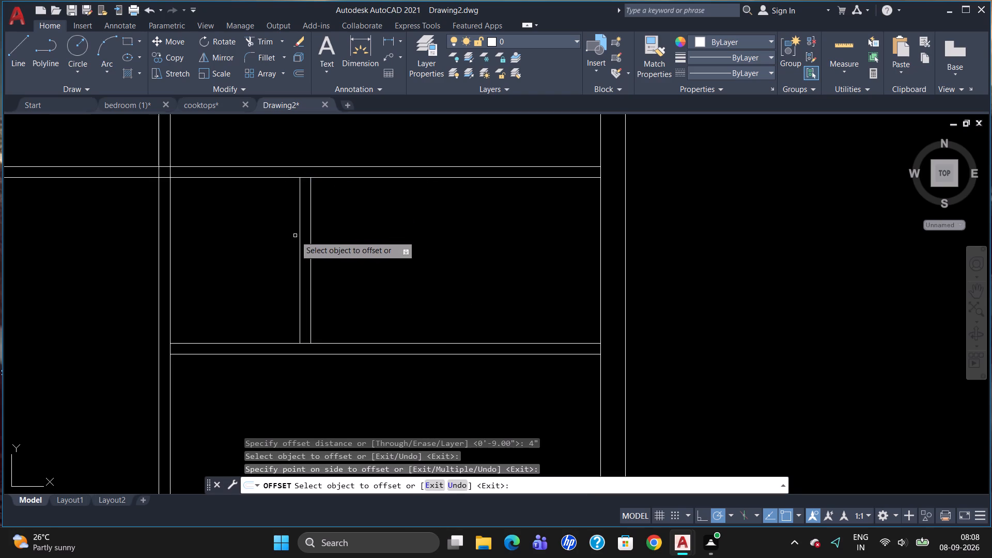
pyautogui.press('Escape')
# Trim the junction segments where the new partition meets the line above and where both horizontal partitions meet the right wall.
pyautogui.write('TR')
pyautogui.press('Return')
pyautogui.press('Return')
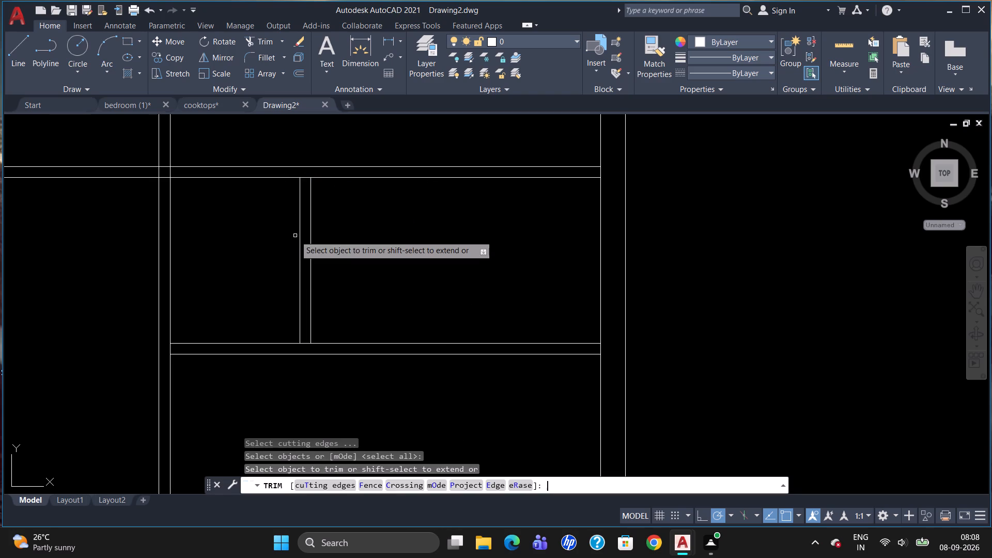
pyautogui.click(307, 179)
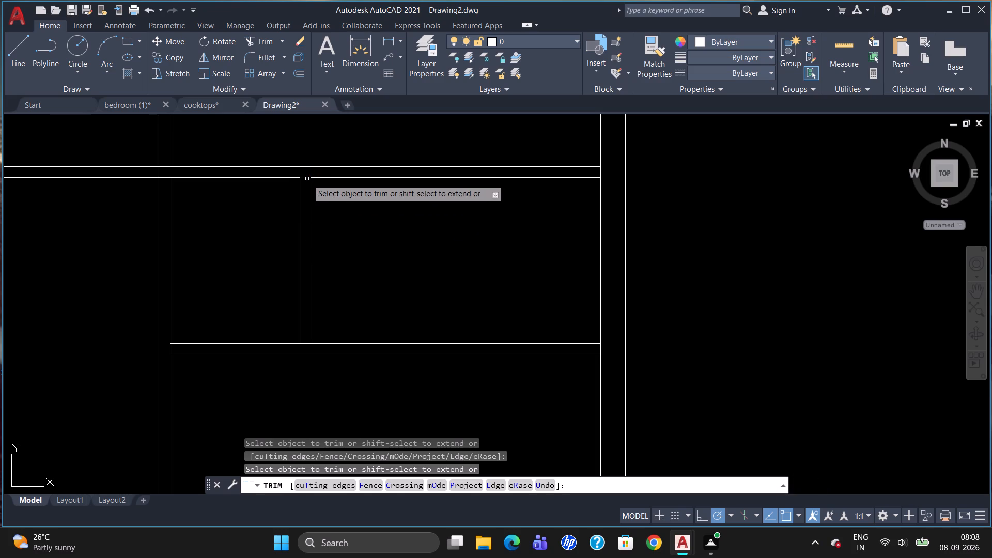
pyautogui.click(599, 171)
pyautogui.click(602, 351)
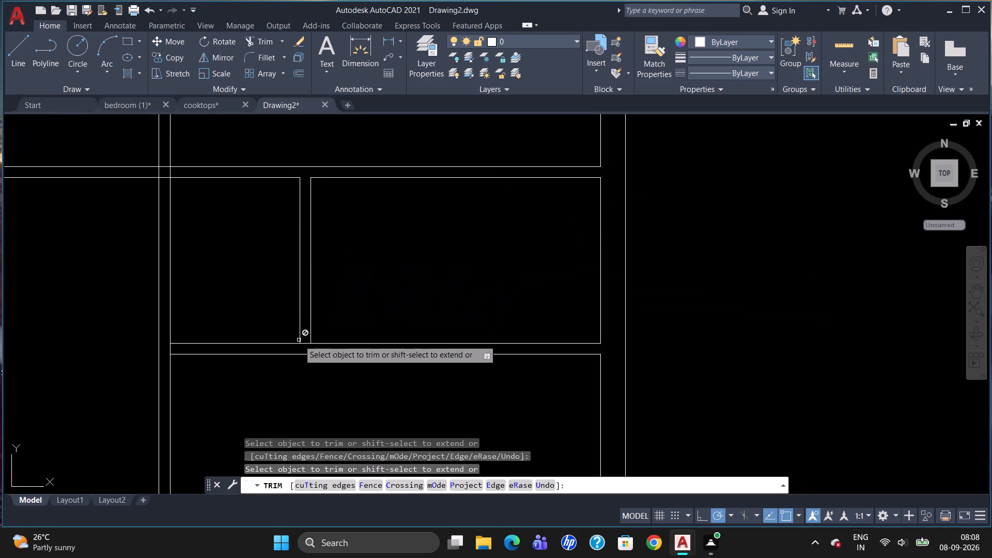
pyautogui.press('Escape')
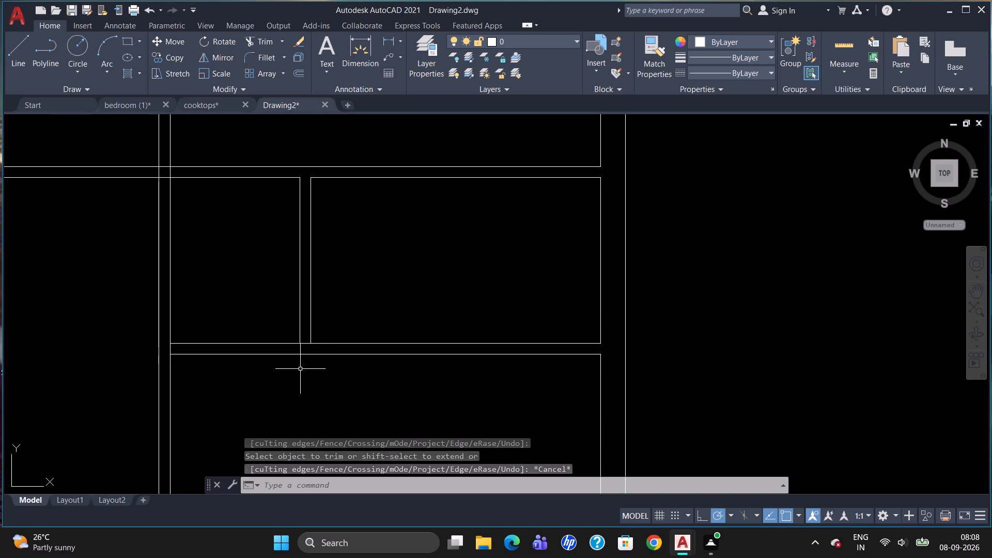
# Draw a short horizontal line across the new 4" partition, tracked 2'6" above the upper line of the partition below it.
pyautogui.press('l')
pyautogui.press('Return')
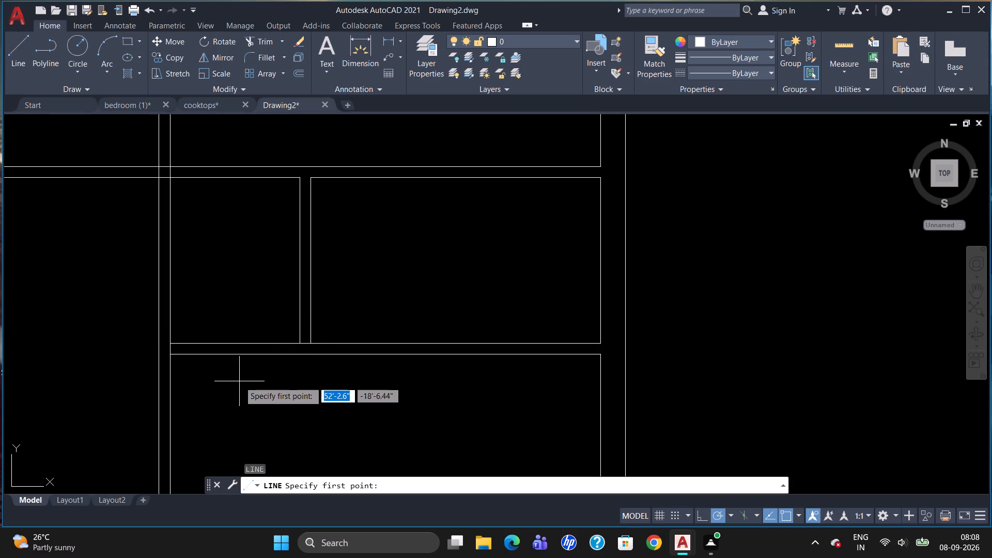
pyautogui.write('TK')
pyautogui.press('Return')
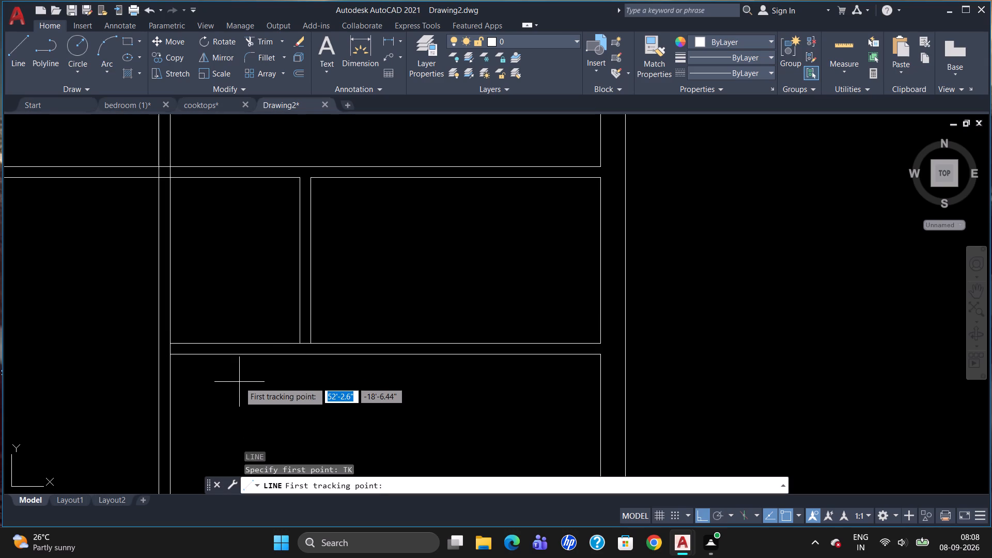
pyautogui.click(309, 342)
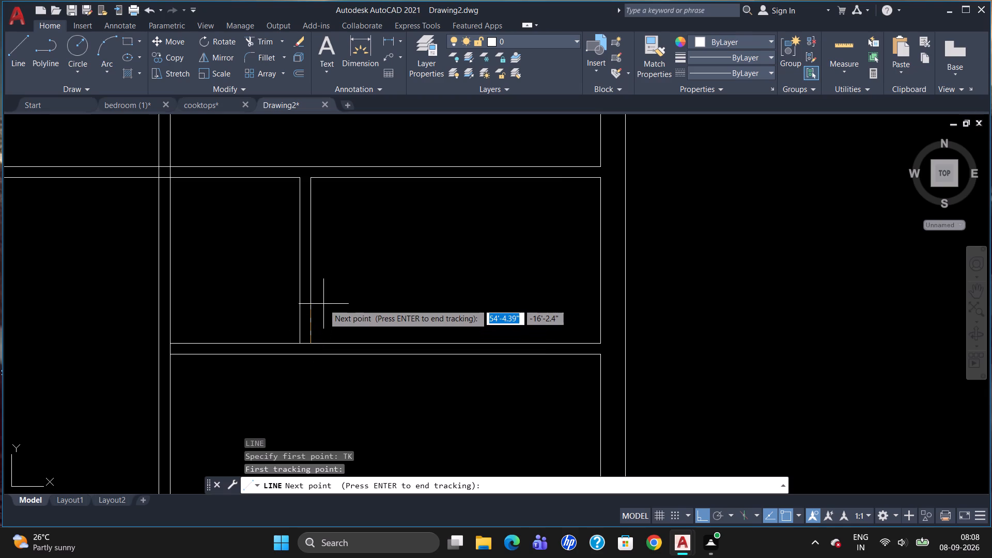
pyautogui.write('2\'6"')
pyautogui.press('Return')
pyautogui.press('Return')
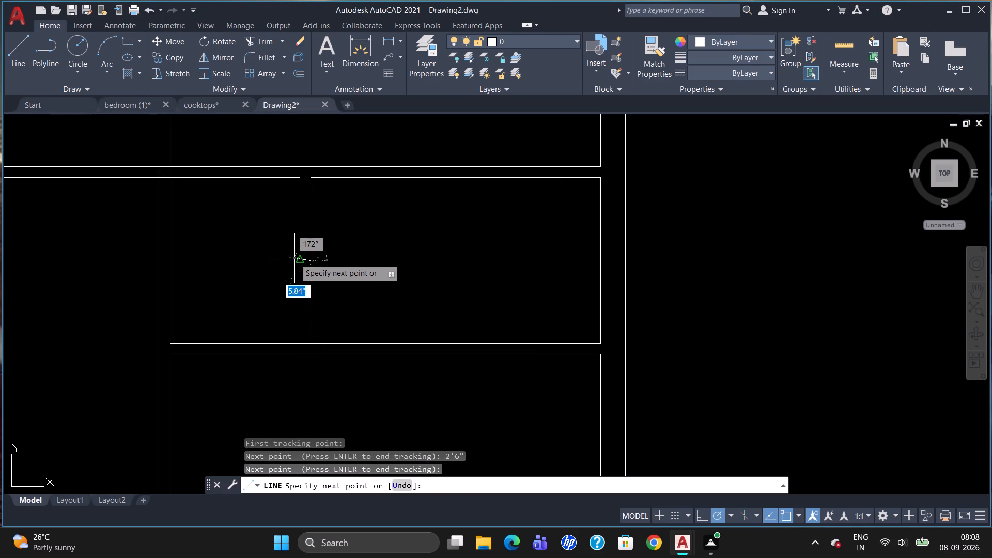
pyautogui.scroll(3, 292, 262)
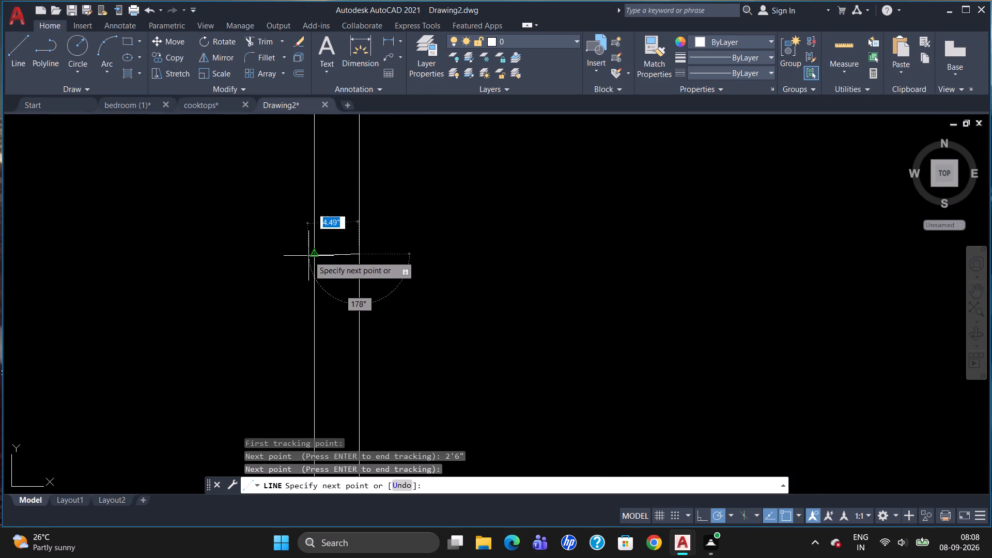
pyautogui.click(308, 254)
pyautogui.press('Escape')
pyautogui.scroll(-3, 343, 183)
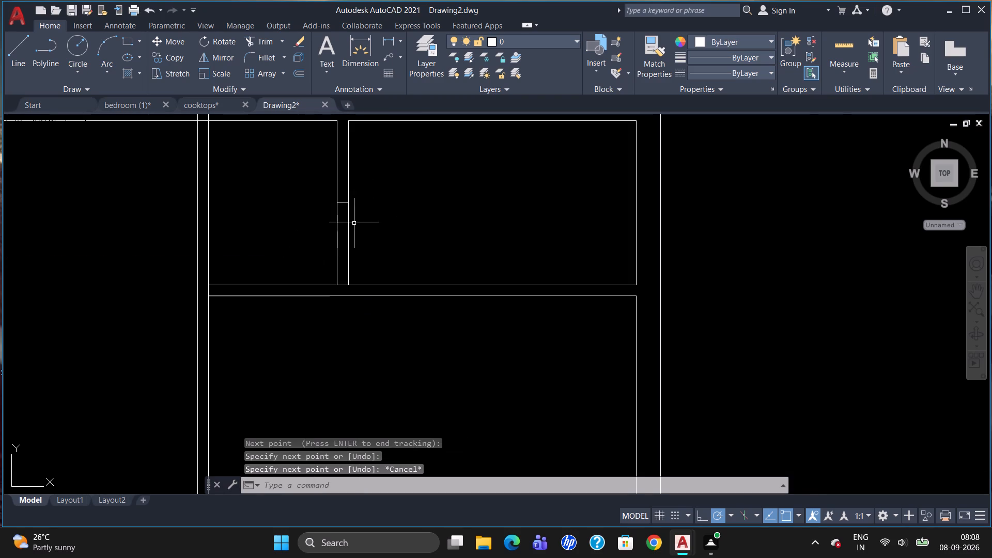
# Trim both lines of the short 4" right-bay partition below its new cross line, opening the gap above the lower horizontal partition.
pyautogui.write('TR')
pyautogui.press('Return')
pyautogui.press('Return')
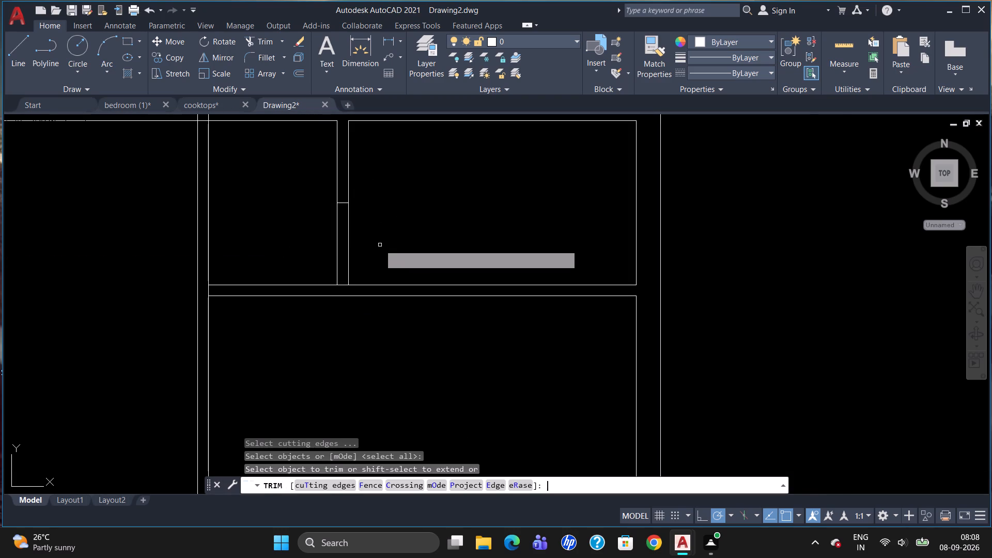
pyautogui.moveTo(380, 244); pyautogui.dragTo(280, 270)
pyautogui.click(286, 257)
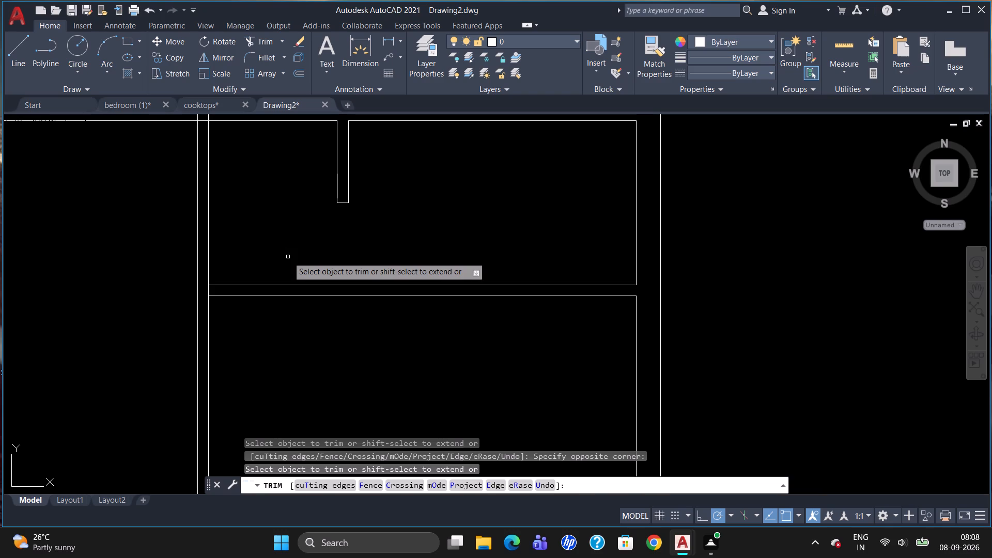
pyautogui.click(288, 257)
pyautogui.press('Escape')
# Draw a 4" vertical line across the horizontal partition, continuing the short partition stub's left line up to the partition's upper line.
pyautogui.scroll(-1, 293, 269)
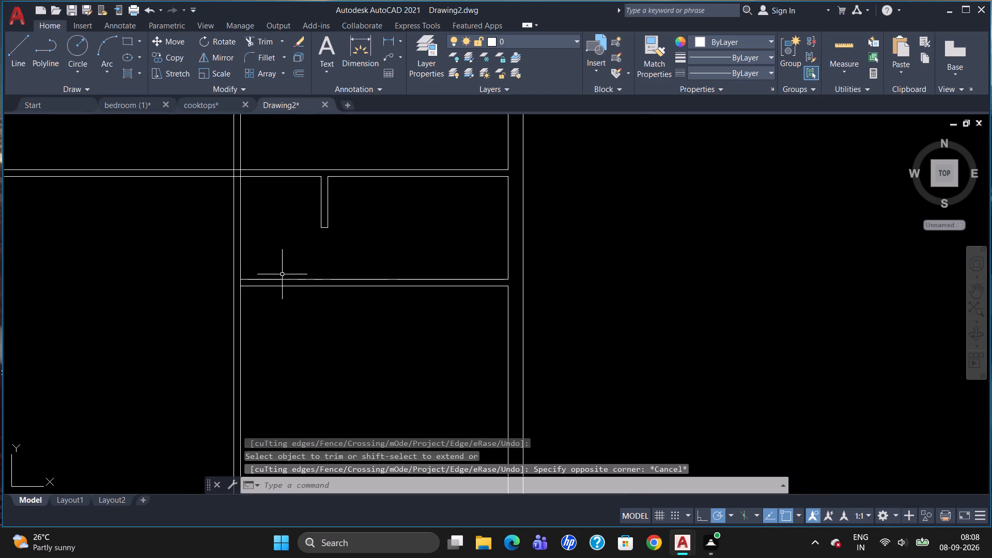
pyautogui.scroll(-1, 288, 292)
pyautogui.scroll(1, 243, 204)
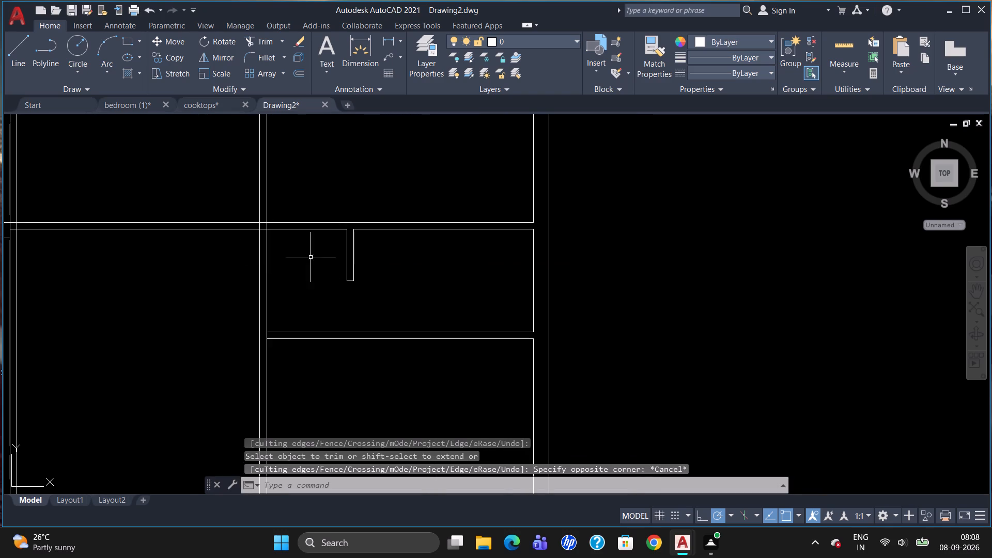
pyautogui.scroll(1, 335, 203)
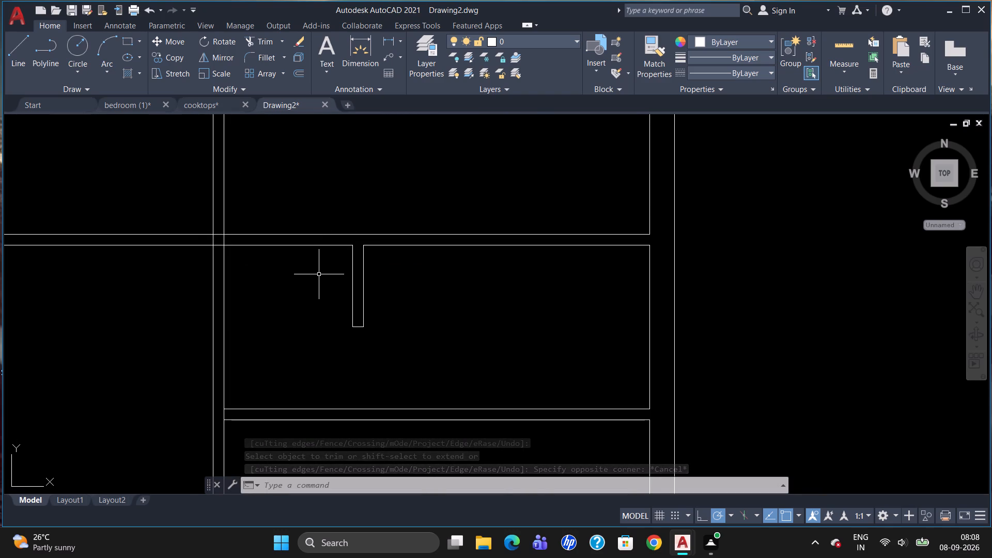
pyautogui.press('l')
pyautogui.press('Return')
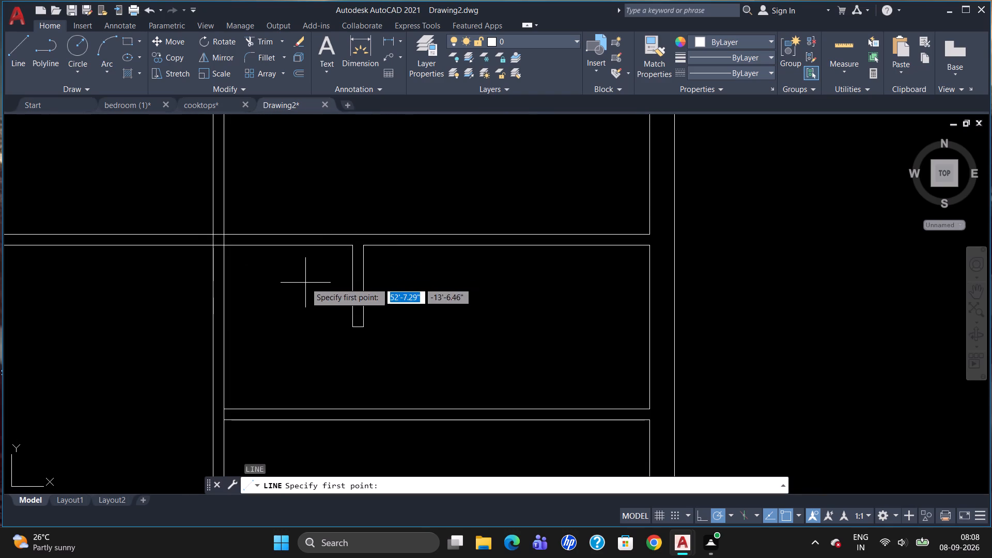
pyautogui.click(352, 245)
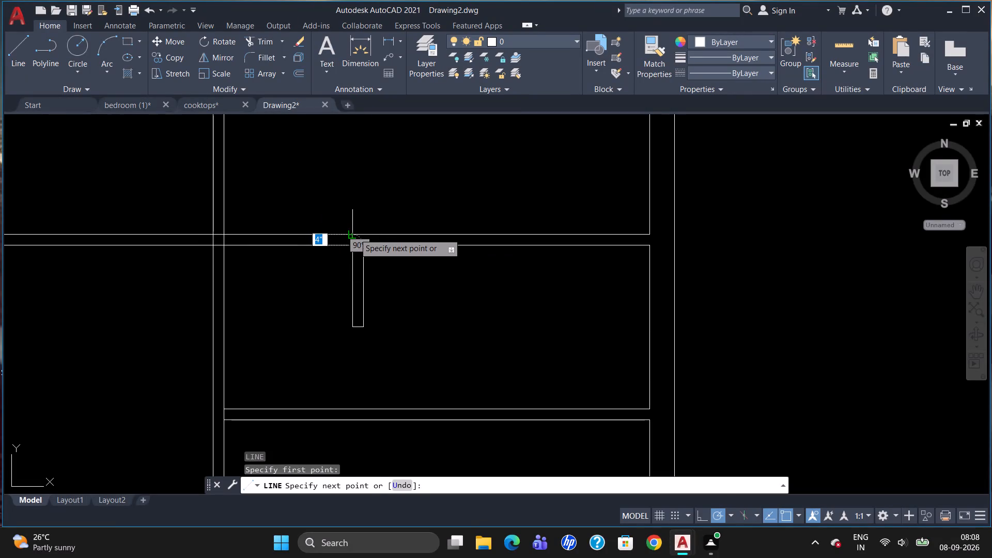
pyautogui.click(354, 234)
pyautogui.press('Escape')
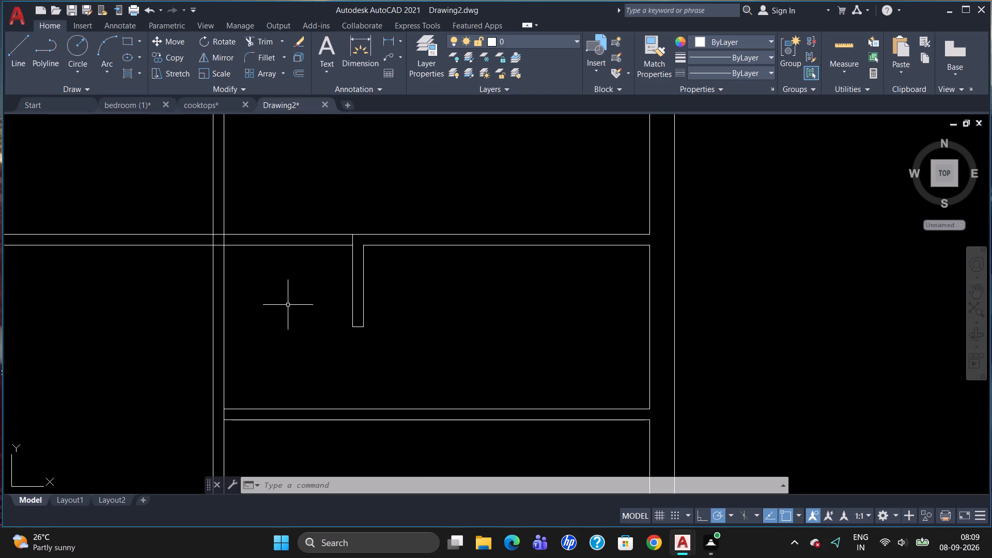
# Offset the new 4" cross line 3' to the left.
pyautogui.press('o')
pyautogui.press('Return')
pyautogui.write("3'")
pyautogui.press('Return')
pyautogui.click(351, 238)
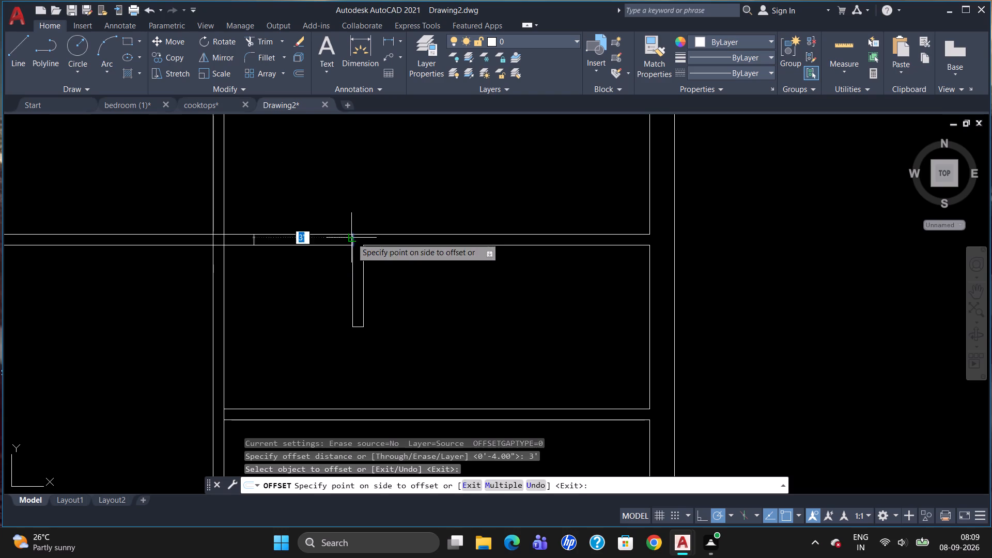
pyautogui.click(265, 242)
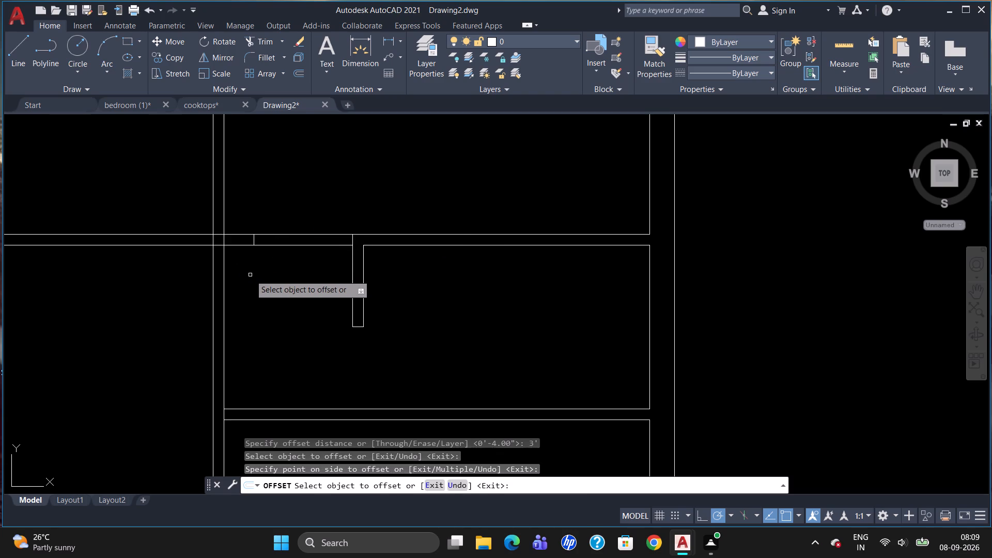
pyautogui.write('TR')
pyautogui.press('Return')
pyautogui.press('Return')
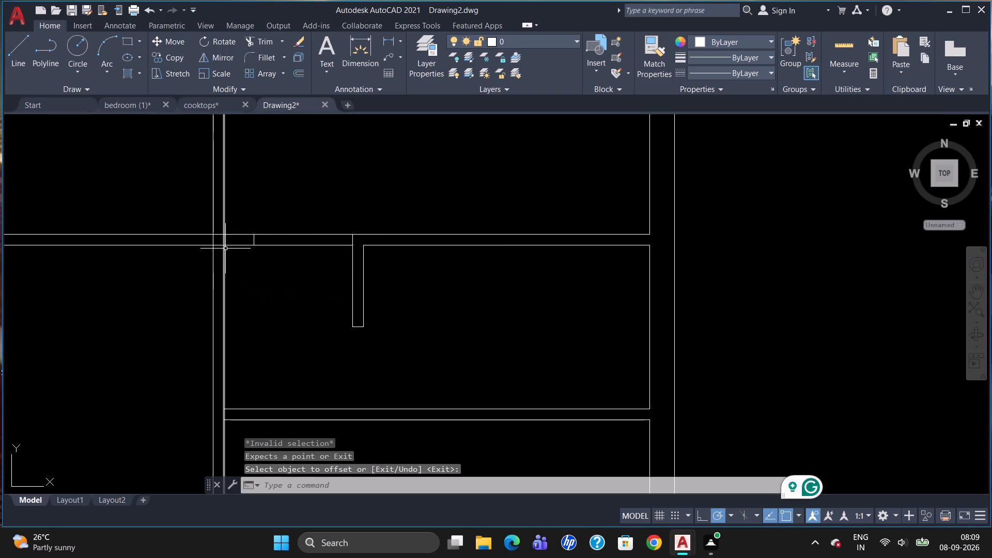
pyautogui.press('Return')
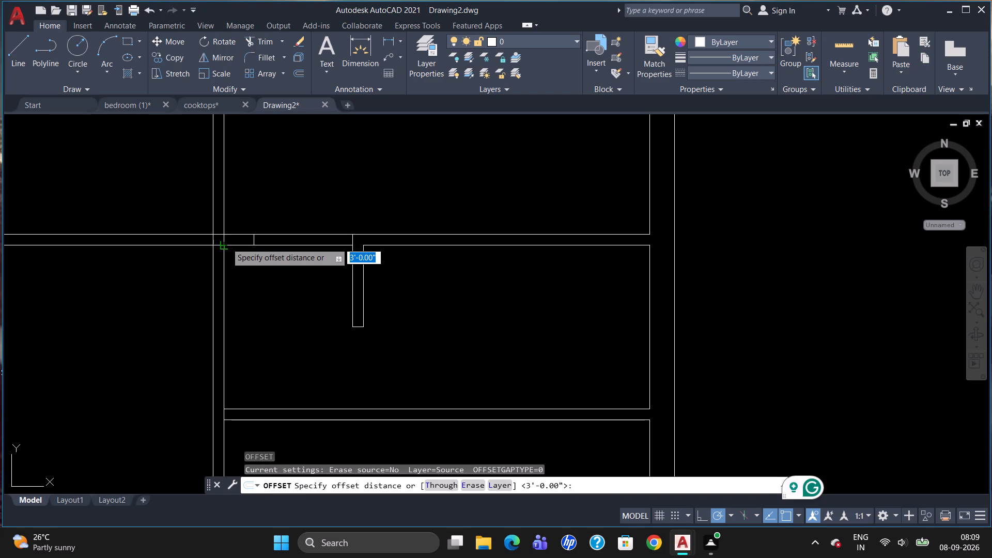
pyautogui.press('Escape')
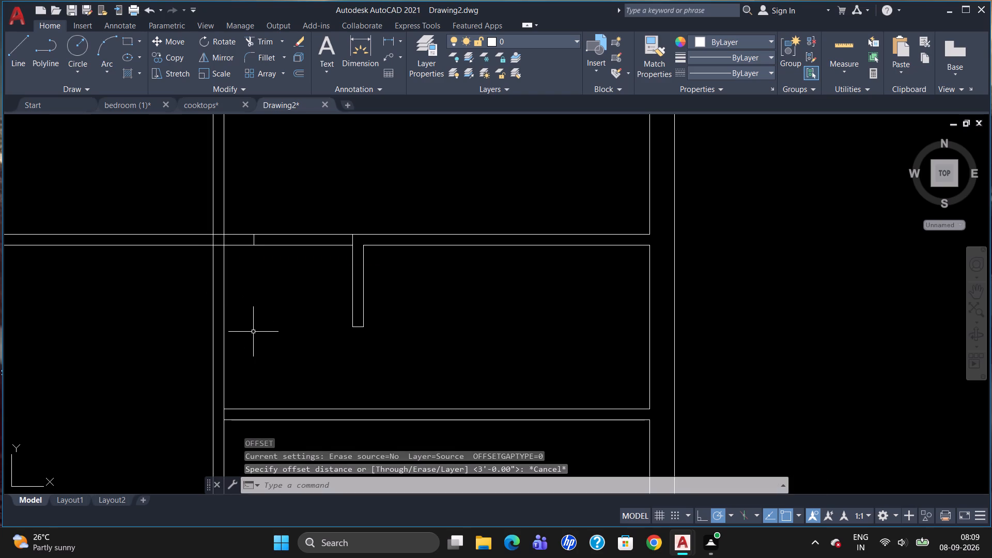
# Draw a 4" horizontal line capping the vertical partition, extending the upper line of the right bay's lower horizontal partition to the left.
pyautogui.press('l')
pyautogui.press('Return')
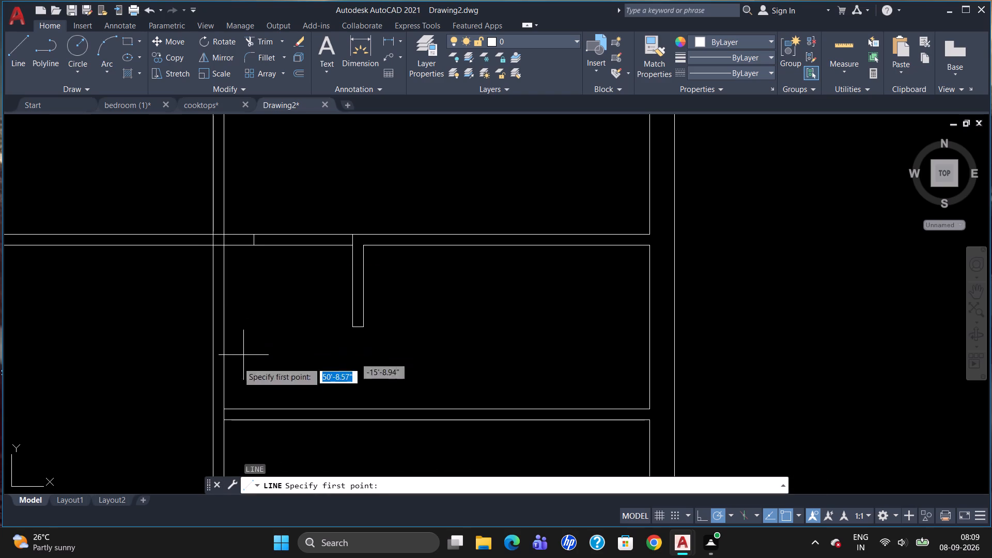
pyautogui.click(222, 409)
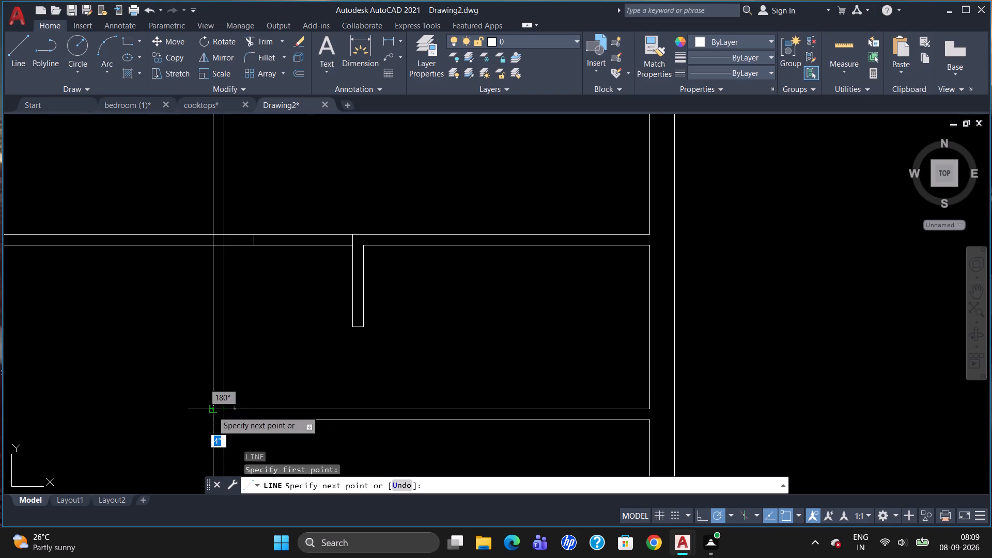
pyautogui.click(212, 411)
pyautogui.press('Escape')
# Trim both lines of the vertical partition between the right bay's two horizontal partitions.
pyautogui.write('TR')
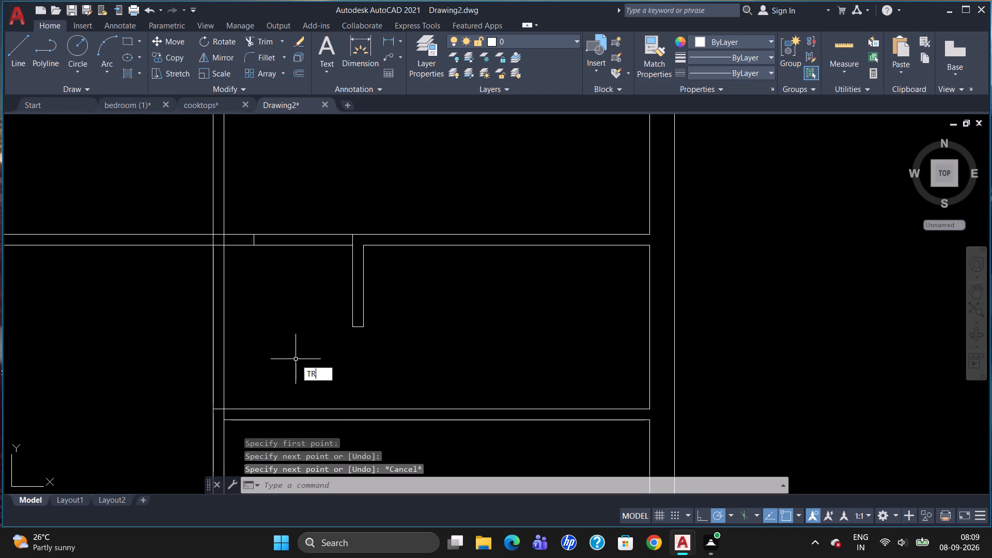
pyautogui.press('Return')
pyautogui.press('Return')
pyautogui.moveTo(297, 357); pyautogui.dragTo(161, 343)
pyautogui.click(161, 343)
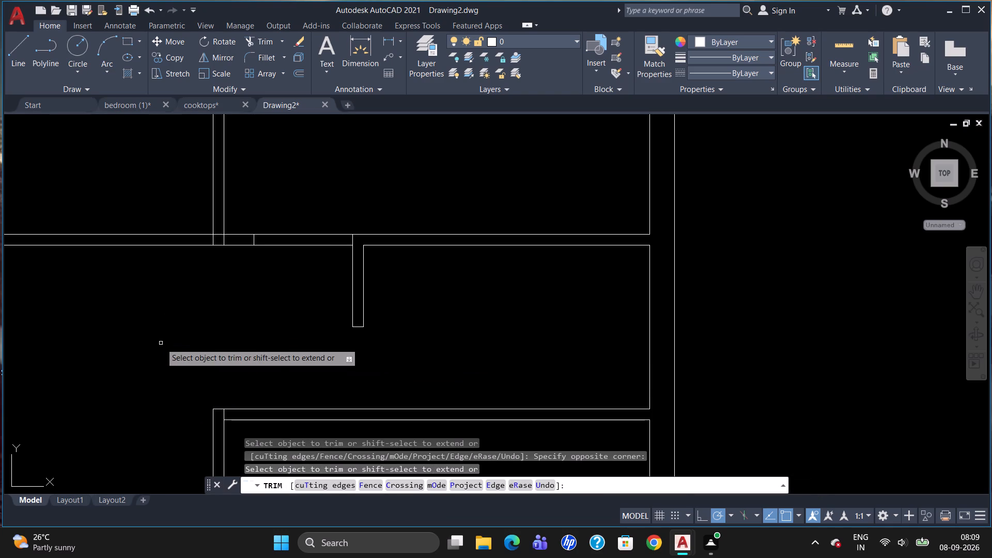
pyautogui.press('Escape')
# Trim the overlapping segments where the upper right room's left partition meets the horizontal partition below it.
pyautogui.scroll(-2, 288, 330)
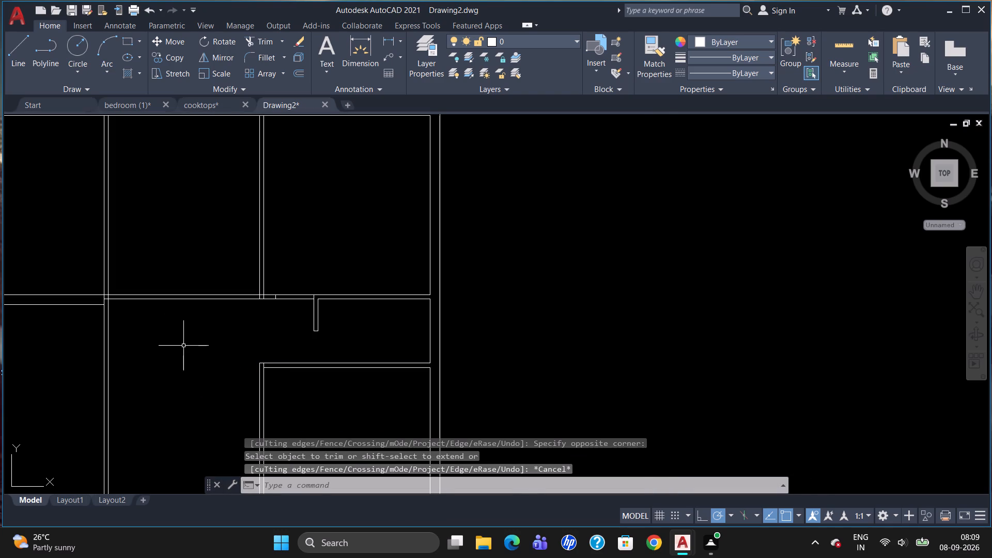
pyautogui.scroll(-2, 298, 346)
pyautogui.scroll(2, 237, 300)
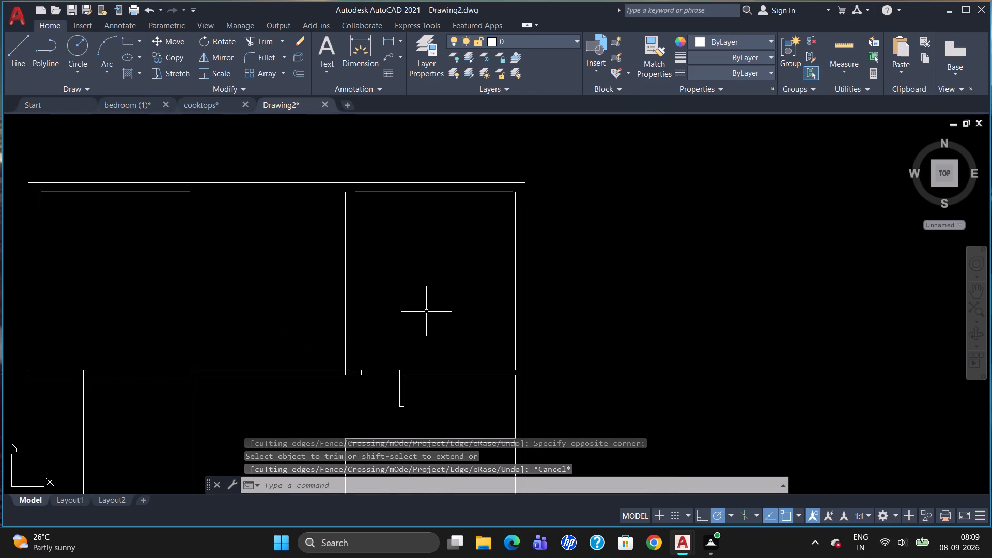
pyautogui.scroll(-1, 428, 312)
pyautogui.scroll(2, 353, 380)
pyautogui.write('TR')
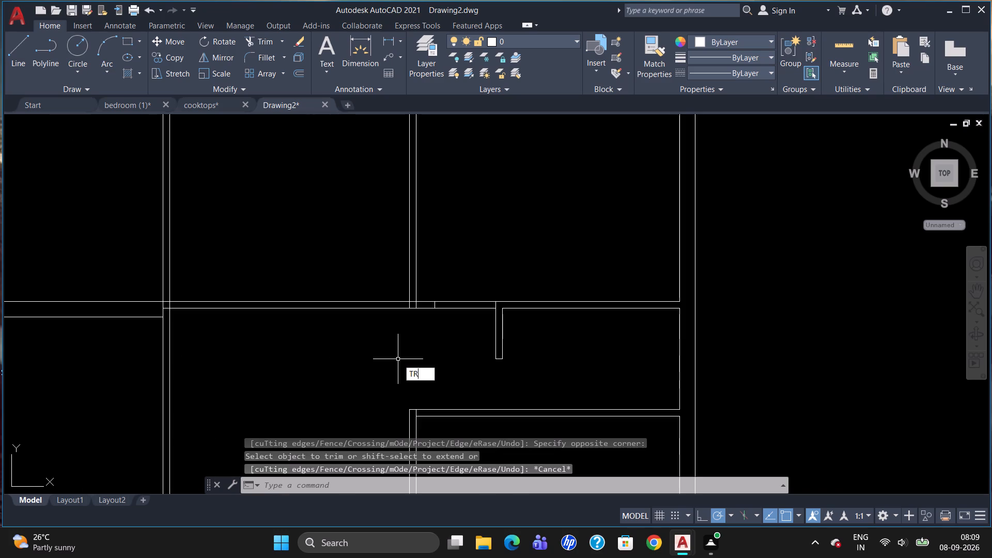
pyautogui.press('Return')
pyautogui.press('Return')
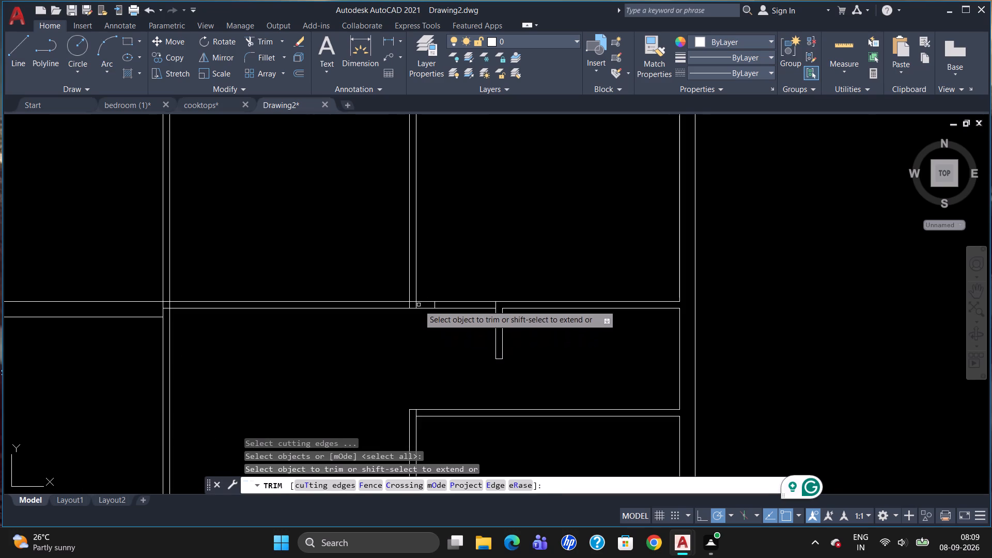
pyautogui.scroll(2, 413, 307)
pyautogui.click(419, 303)
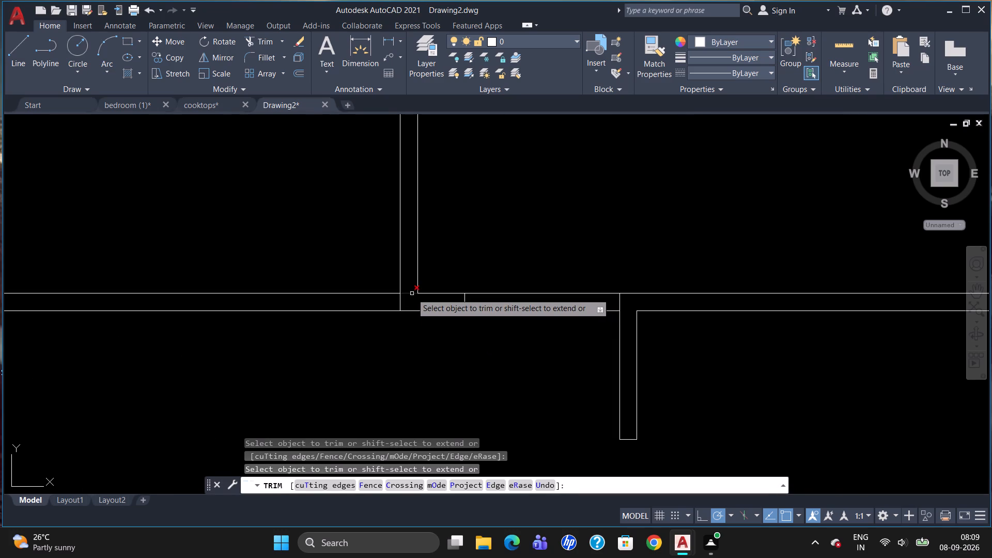
pyautogui.click(412, 293)
pyautogui.scroll(-2, 414, 335)
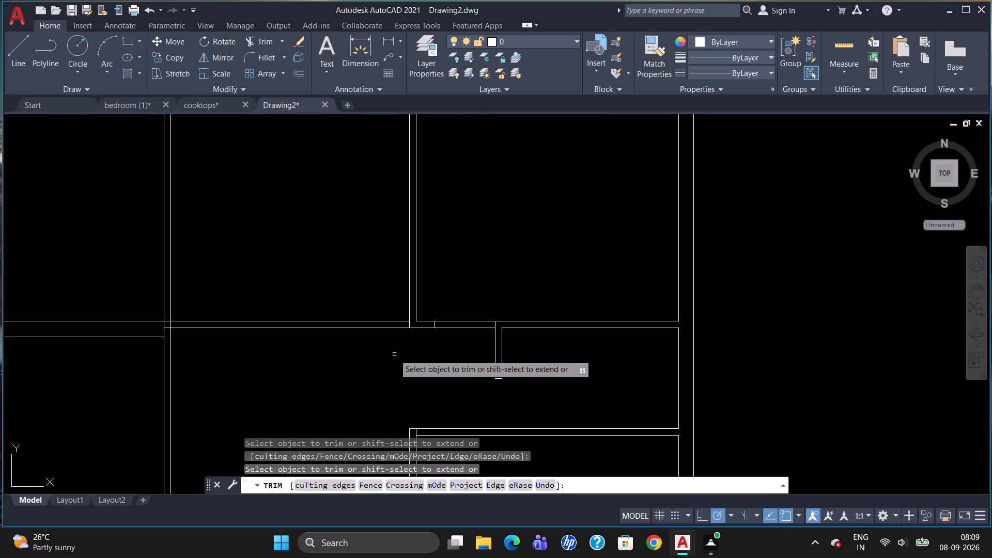
pyautogui.scroll(-1, 408, 372)
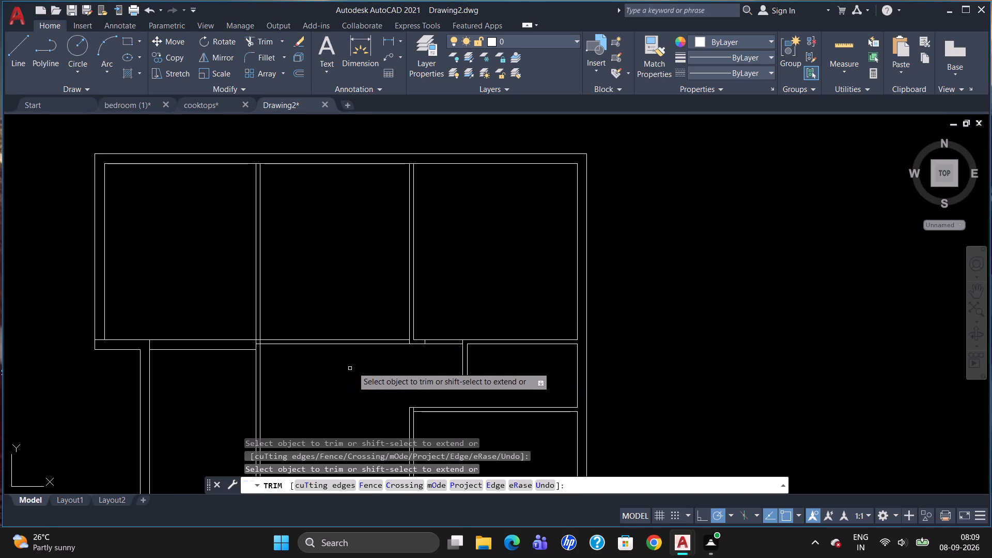
pyautogui.press('Escape')
# Trim the horizontal partition between the two cross lines to open a 3' doorway into the upper right room.
pyautogui.scroll(1, 388, 352)
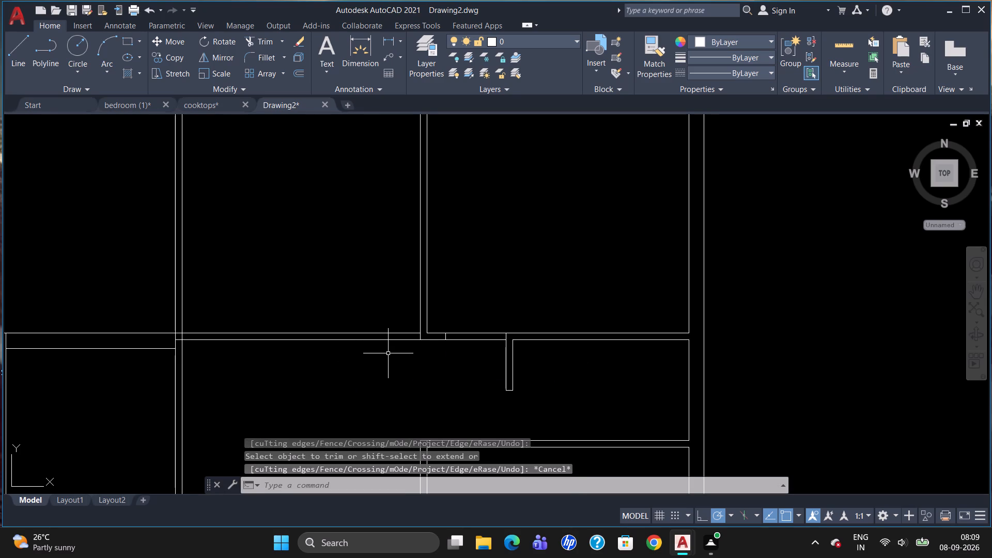
pyautogui.write('TR')
pyautogui.press('Return')
pyautogui.press('Return')
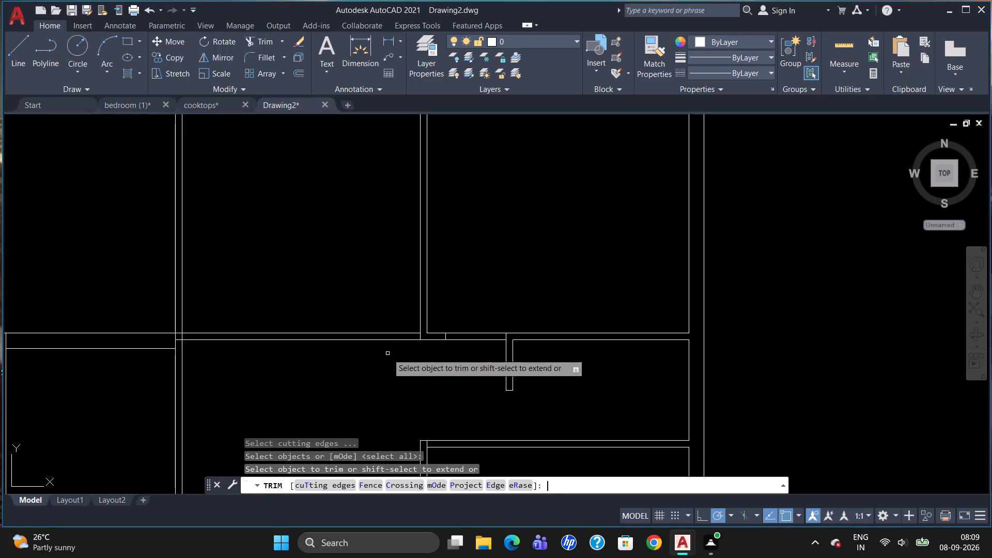
pyautogui.moveTo(457, 324); pyautogui.dragTo(468, 362)
pyautogui.click(468, 362)
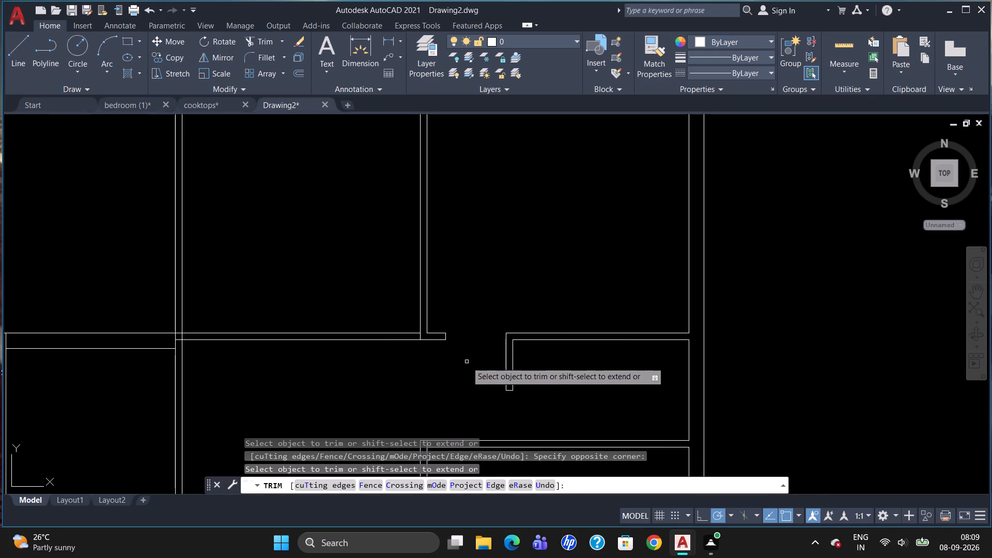
pyautogui.press('Escape')
# Draw a 4" line across the upper middle room's bottom partition, tracked 3' left from the vertical partition's left line.
pyautogui.press('l')
pyautogui.press('Return')
pyautogui.write('TK')
pyautogui.press('Return')
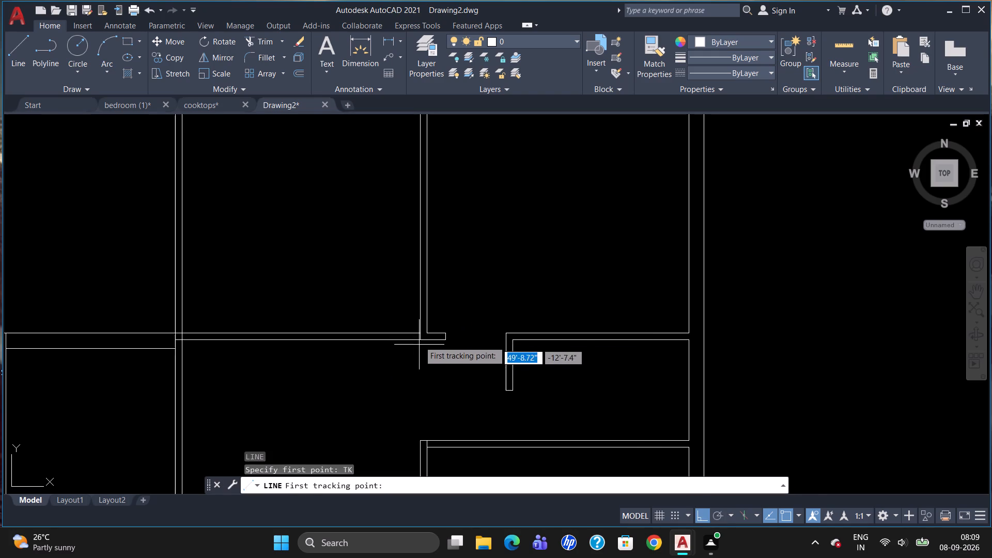
pyautogui.click(421, 330)
pyautogui.write("3'")
pyautogui.press('Return')
pyautogui.press('Return')
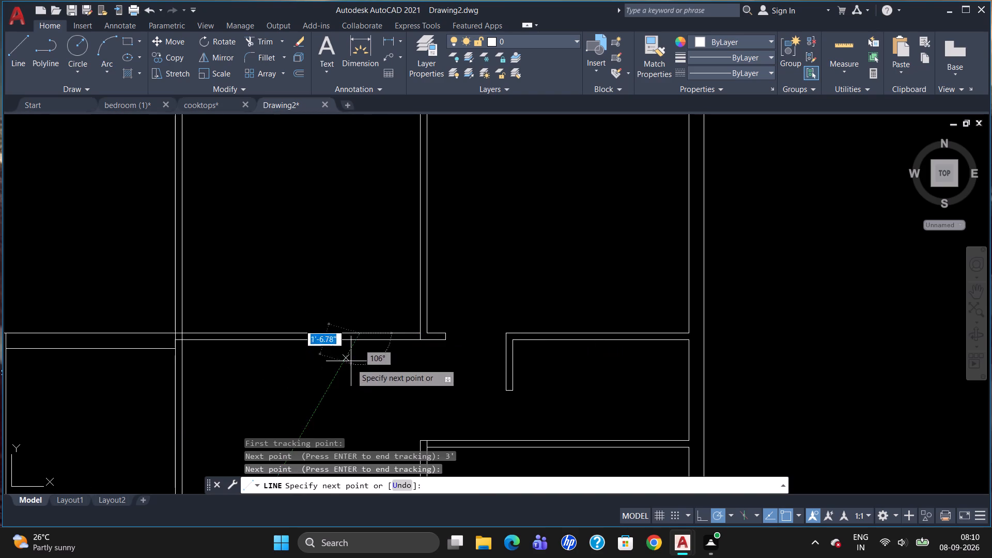
pyautogui.scroll(3, 351, 351)
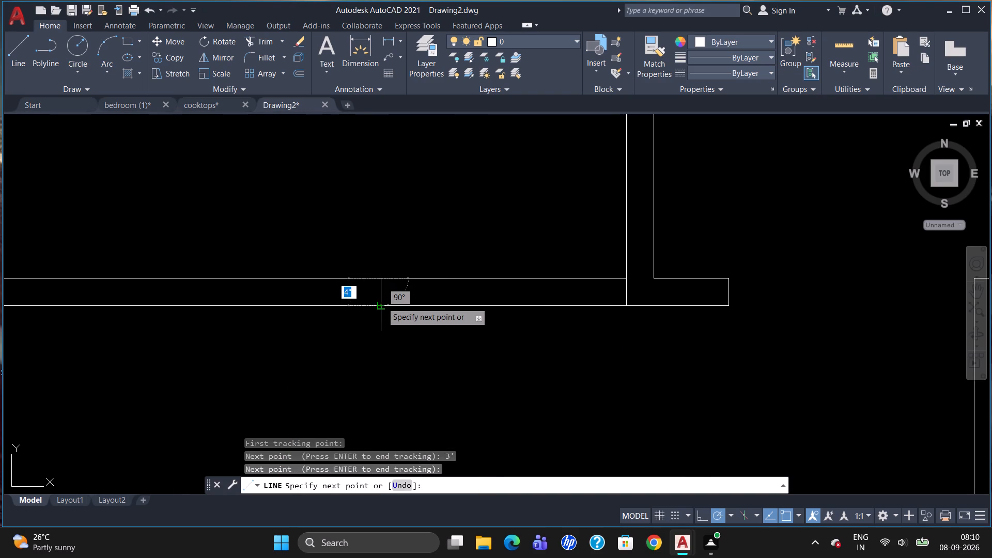
pyautogui.click(382, 302)
pyautogui.press('Escape')
# Trim the horizontal partition between the new cross line and the vertical partition to open a 3' doorway into the upper middle room.
pyautogui.write('TR')
pyautogui.press('Return')
pyautogui.press('Return')
pyautogui.moveTo(482, 205); pyautogui.dragTo(503, 443)
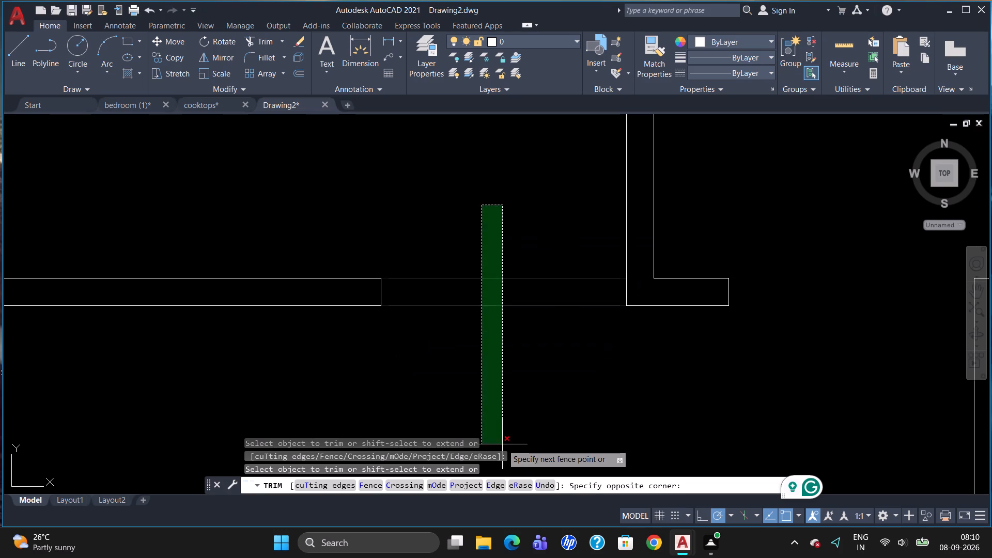
pyautogui.click(502, 444)
pyautogui.press('Escape')
# Erase the lower line of the horizontal wall under the upper left room, between the stepped-in left wall and the vertical partition.
pyautogui.scroll(-2, 583, 305)
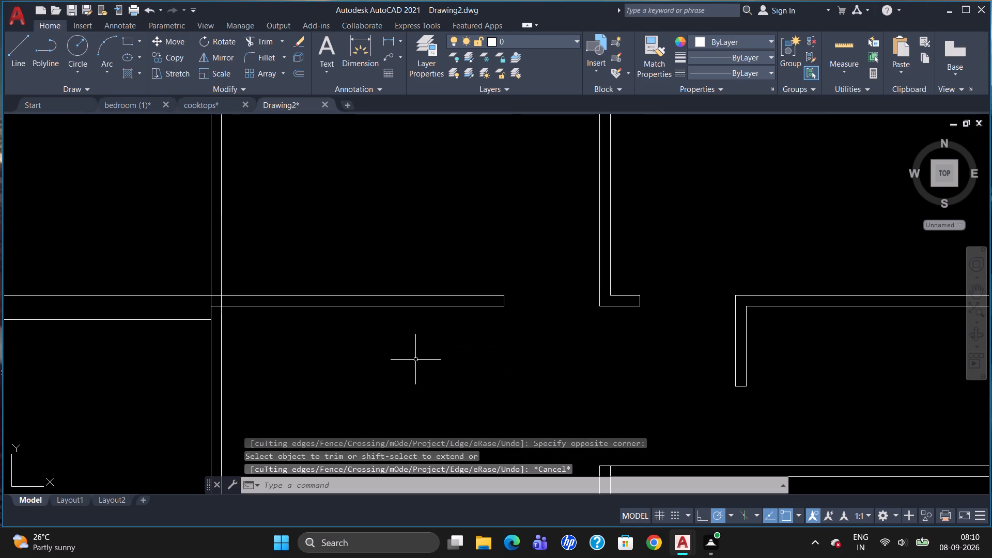
pyautogui.scroll(-2, 615, 296)
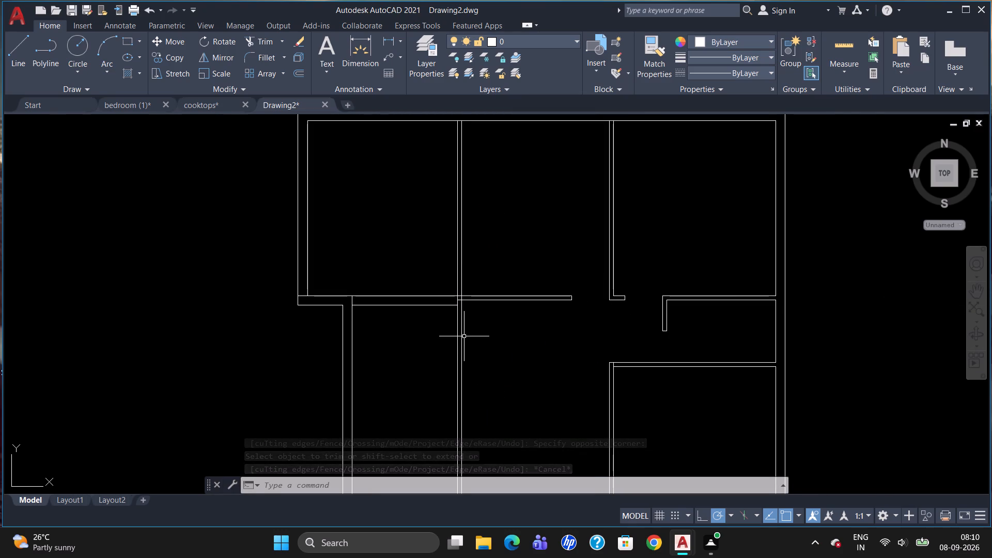
pyautogui.click(432, 305)
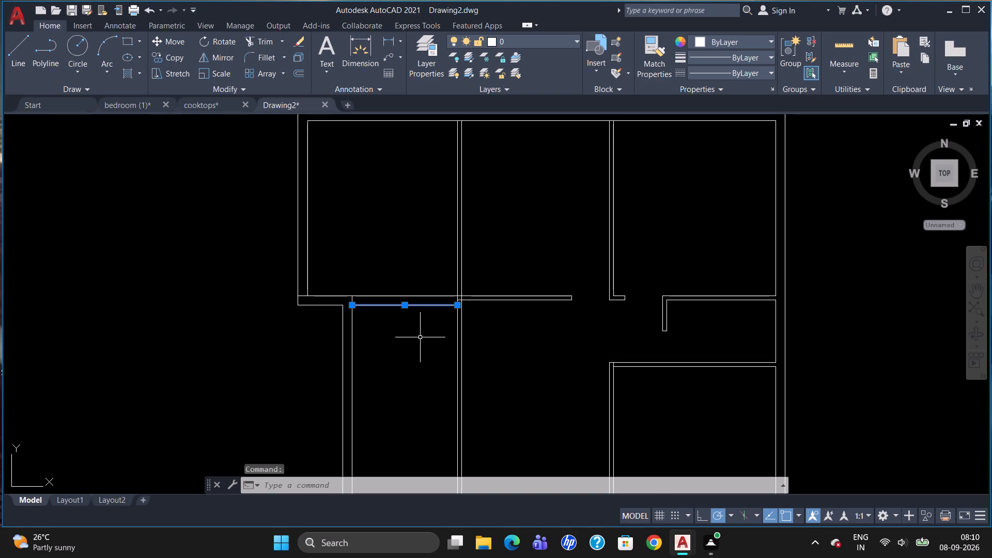
pyautogui.press('Delete')
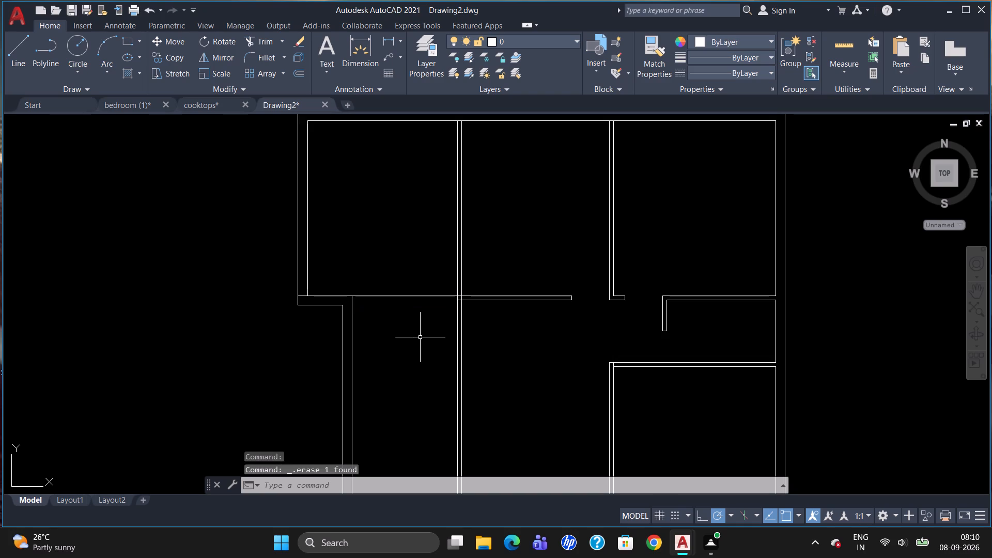
# Offset the horizontal wall line under the upper left room 4" downward.
pyautogui.press('o')
pyautogui.press('Return')
pyautogui.write('4"')
pyautogui.press('Return')
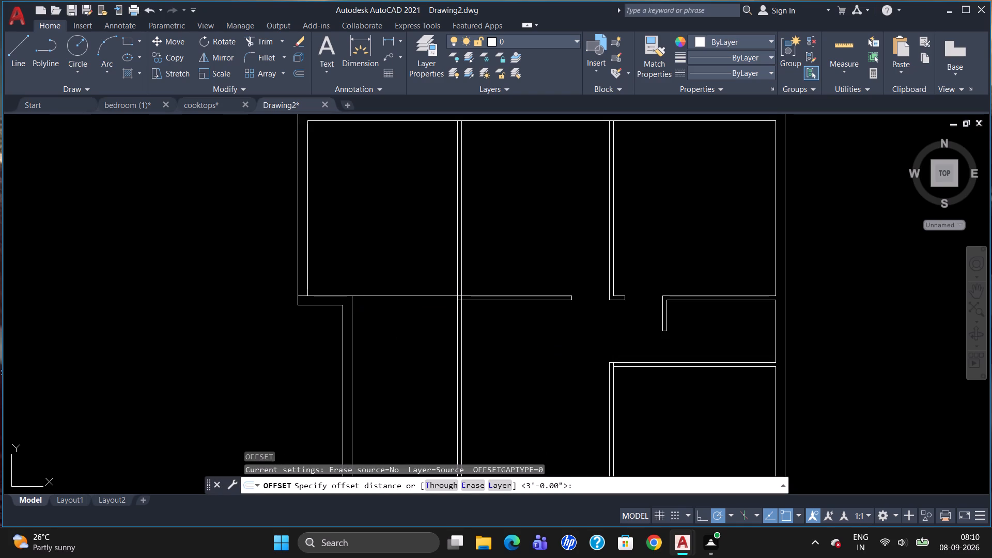
pyautogui.click(399, 296)
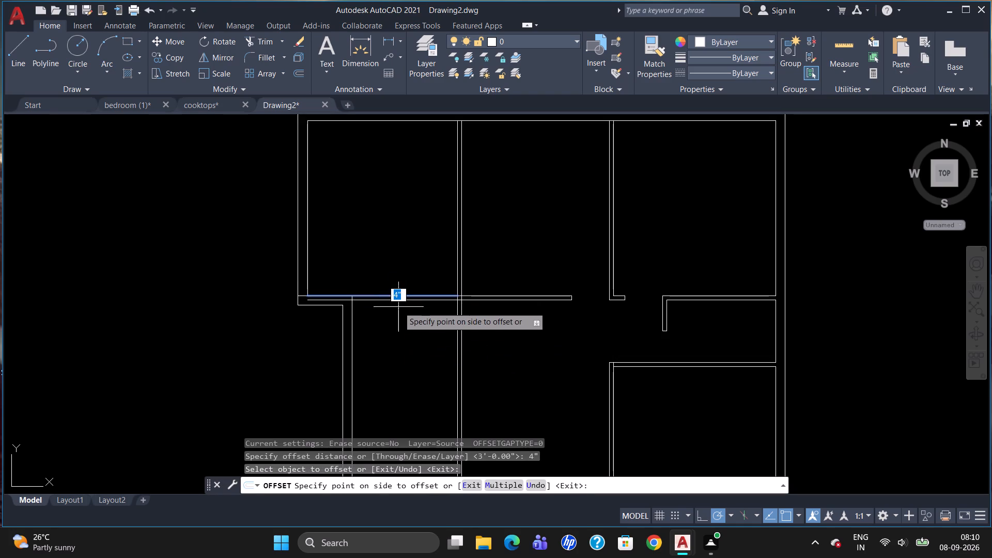
pyautogui.click(398, 307)
pyautogui.scroll(2, 324, 296)
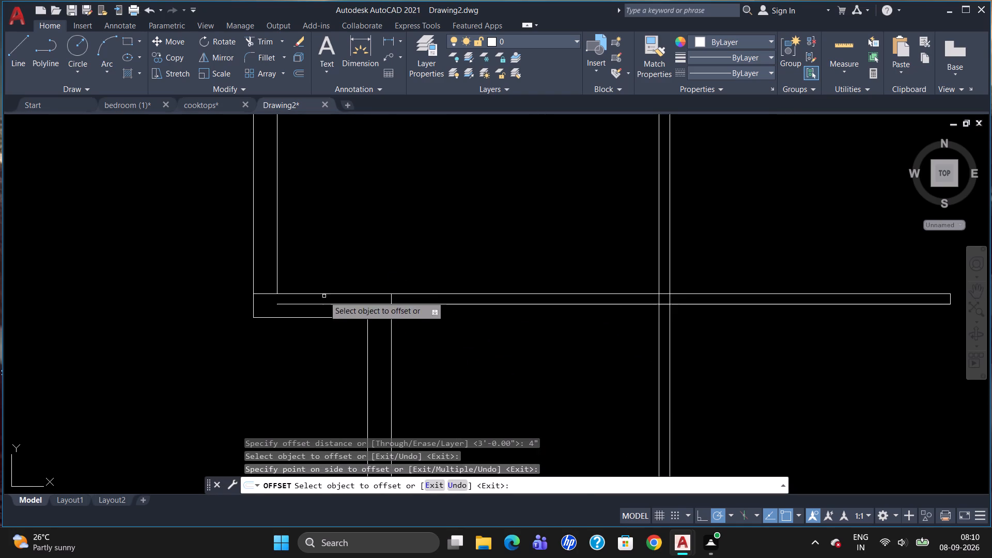
pyautogui.press('Escape')
# Trim the new offset line's stub inside the stepped-in left wall, back to the wall's inner line.
pyautogui.write('TR')
pyautogui.press('Return')
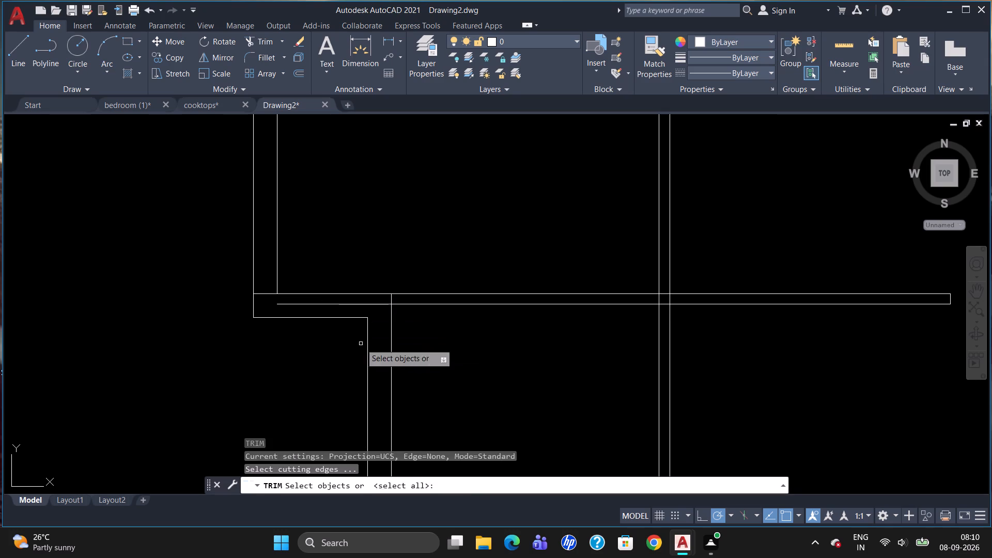
pyautogui.press('Return')
pyautogui.click(376, 304)
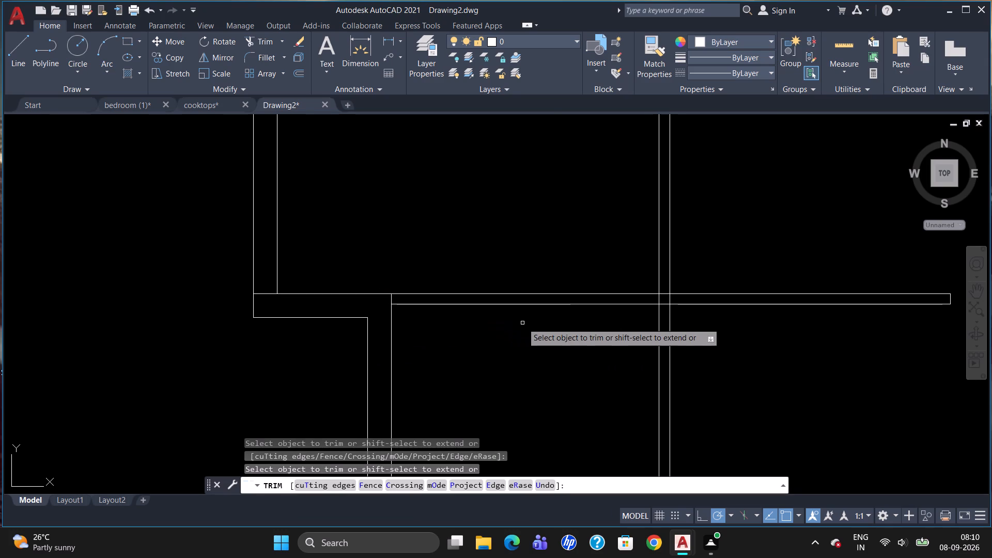
# Trim the vertical partition's right line and the horizontal partition's upper line where the two partitions cross beside the upper left room.
pyautogui.scroll(-1, 503, 322)
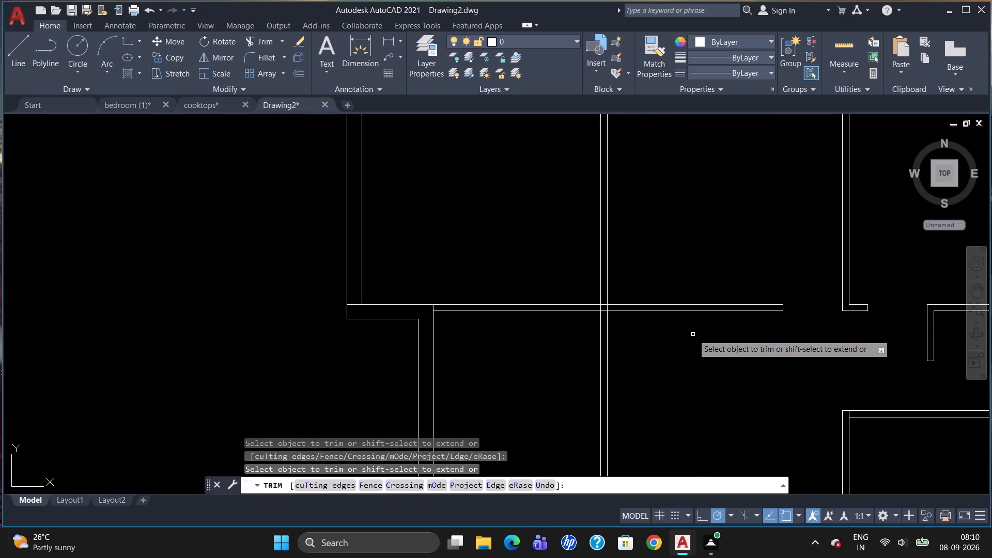
pyautogui.scroll(2, 631, 307)
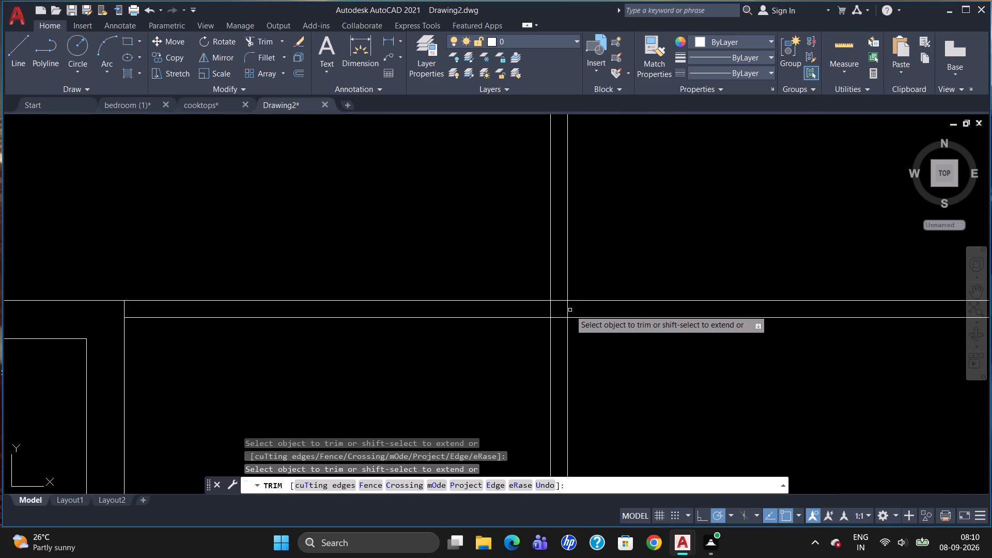
pyautogui.click(569, 311)
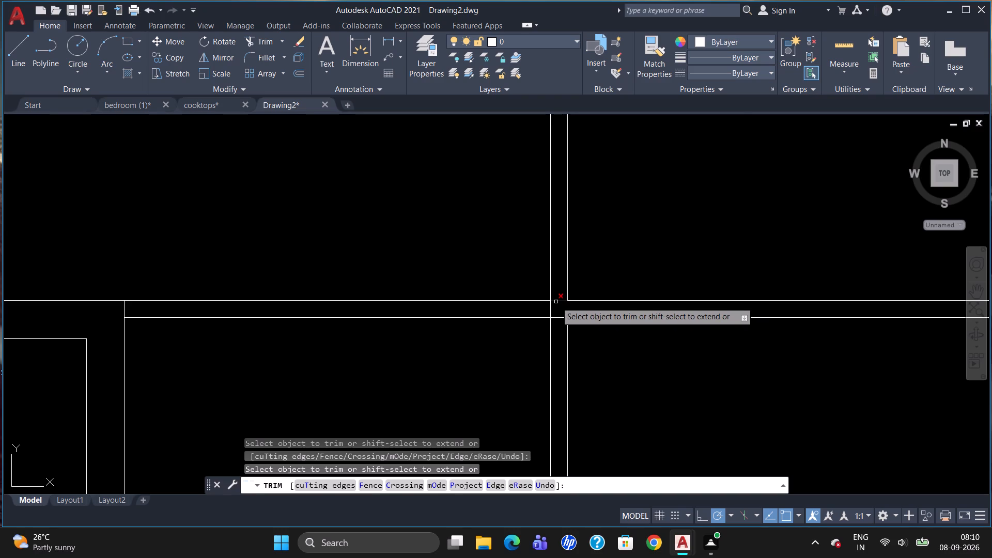
pyautogui.click(556, 302)
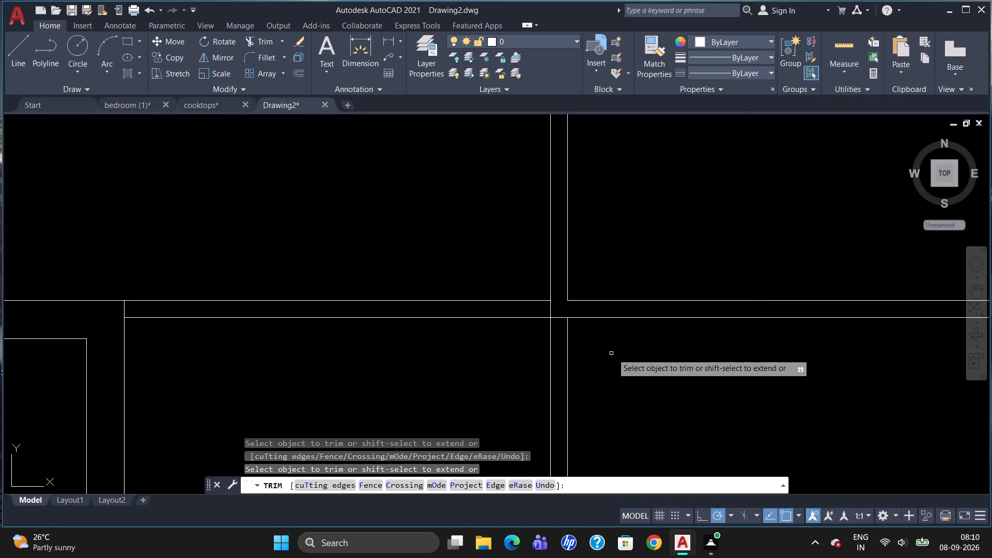
pyautogui.scroll(-4, 617, 350)
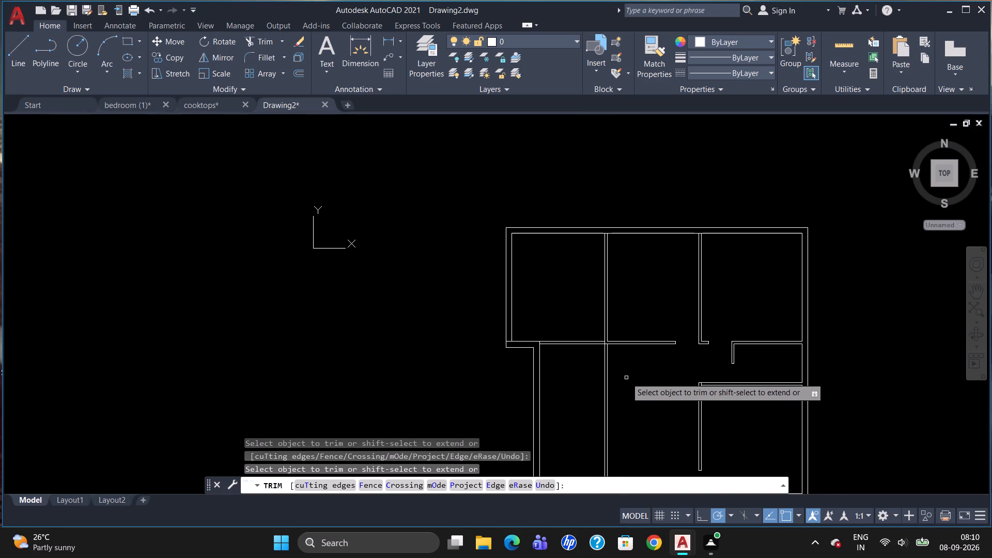
pyautogui.press('Escape')
# Draw a 4" line across the upper left room's bottom partition, tracked 3' left from the vertical partition's left line.
pyautogui.scroll(2, 626, 365)
pyautogui.scroll(2, 565, 334)
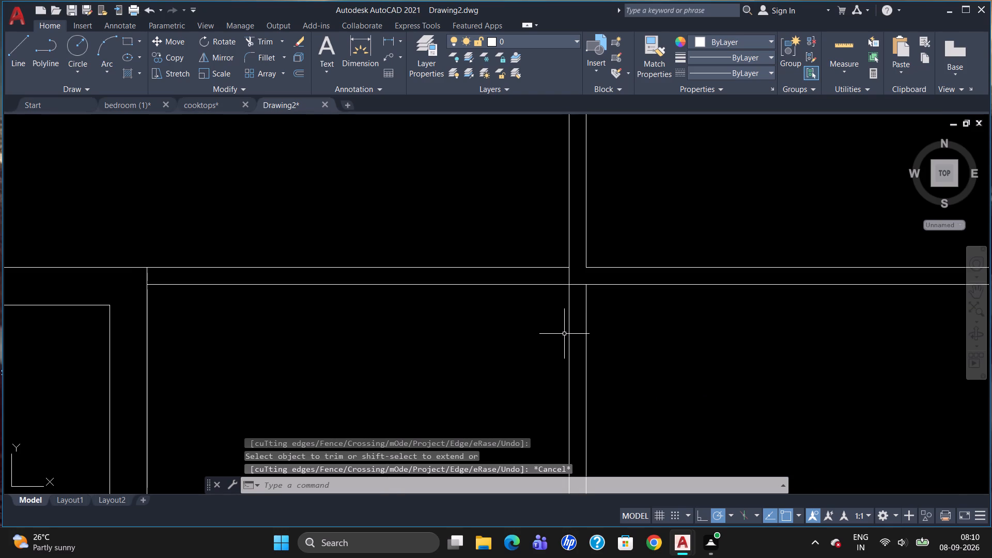
pyautogui.press('l')
pyautogui.press('Return')
pyautogui.write('TK')
pyautogui.press('Return')
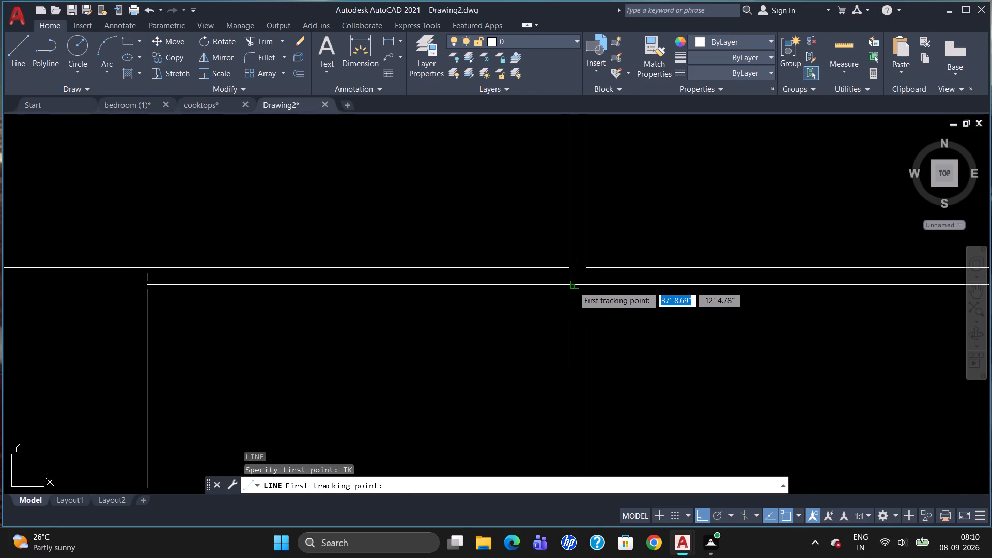
pyautogui.click(568, 286)
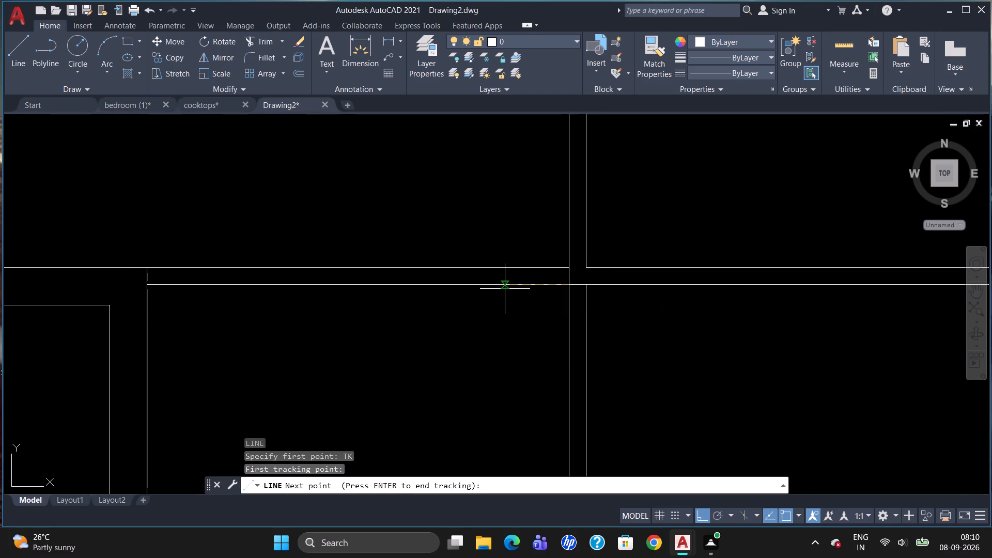
pyautogui.write("3'")
pyautogui.press('Return')
pyautogui.press('Return')
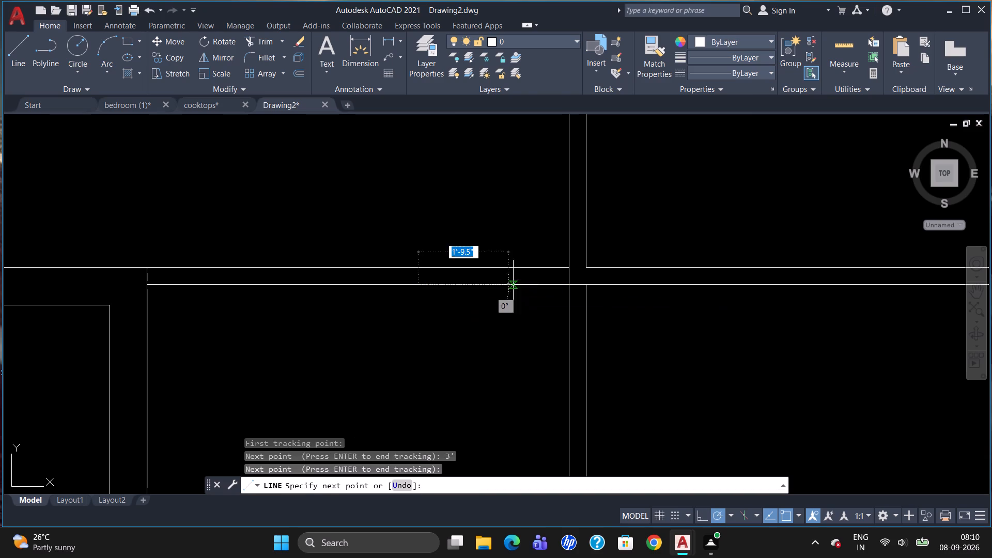
pyautogui.click(417, 265)
pyautogui.press('Escape')
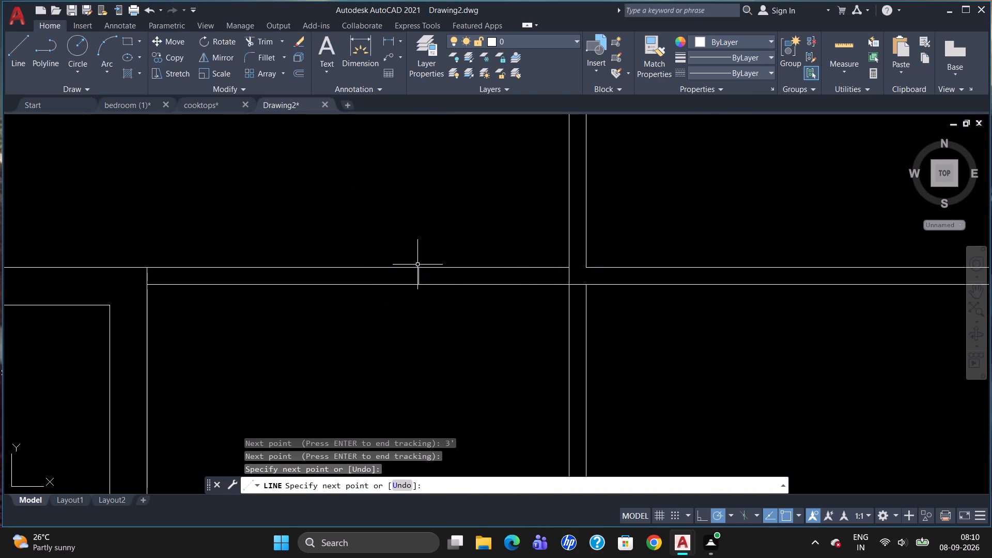
# Trim the horizontal partition between the new cross line and the vertical partition to open a 3' doorway into the upper left room.
pyautogui.write('TR')
pyautogui.press('Return')
pyautogui.press('Return')
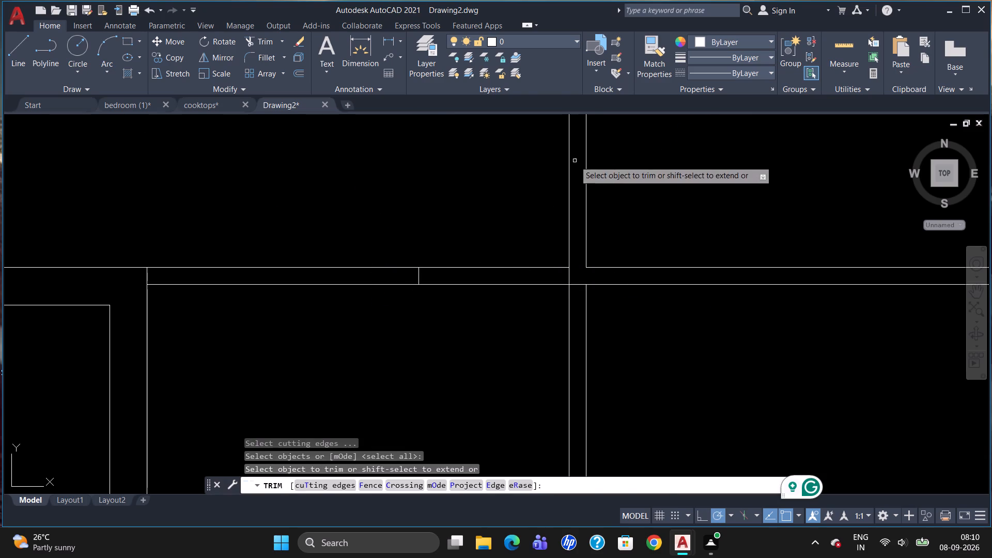
pyautogui.moveTo(490, 222); pyautogui.dragTo(490, 354)
pyautogui.click(490, 354)
pyautogui.press('Escape')
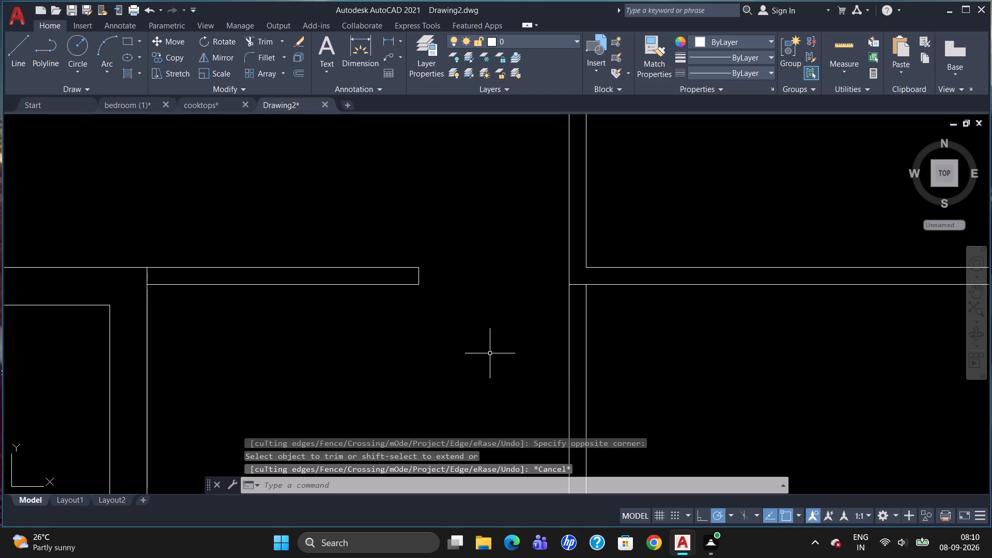
# Erase the right line of the vertical partition that runs down through the hall below the horizontal partition.
pyautogui.scroll(-2, 490, 354)
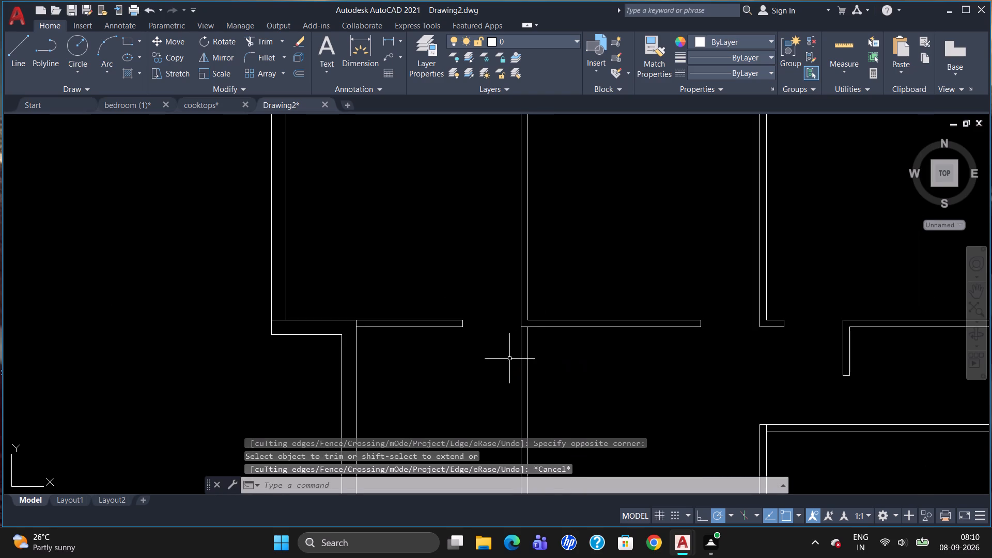
pyautogui.scroll(-1, 566, 231)
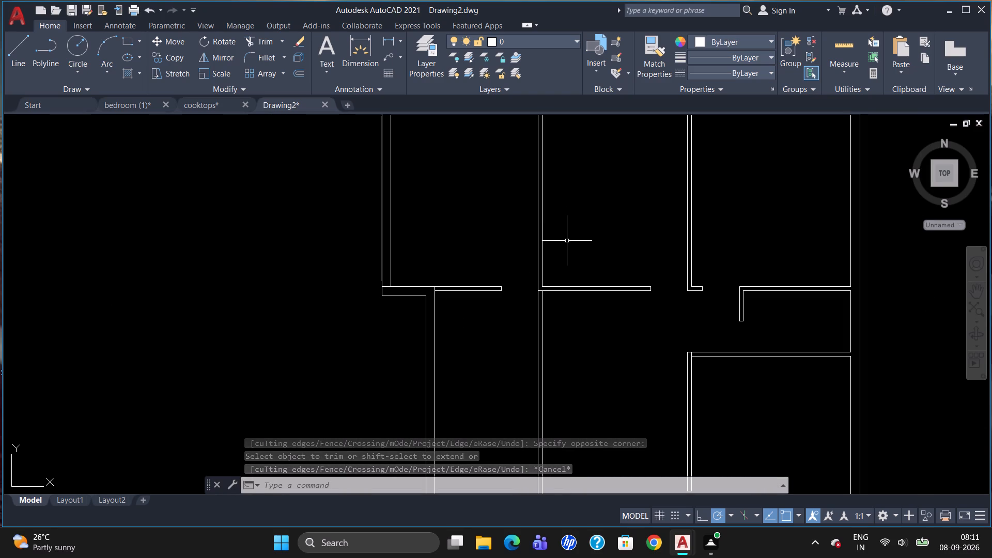
pyautogui.scroll(-2, 584, 235)
pyautogui.scroll(1, 588, 262)
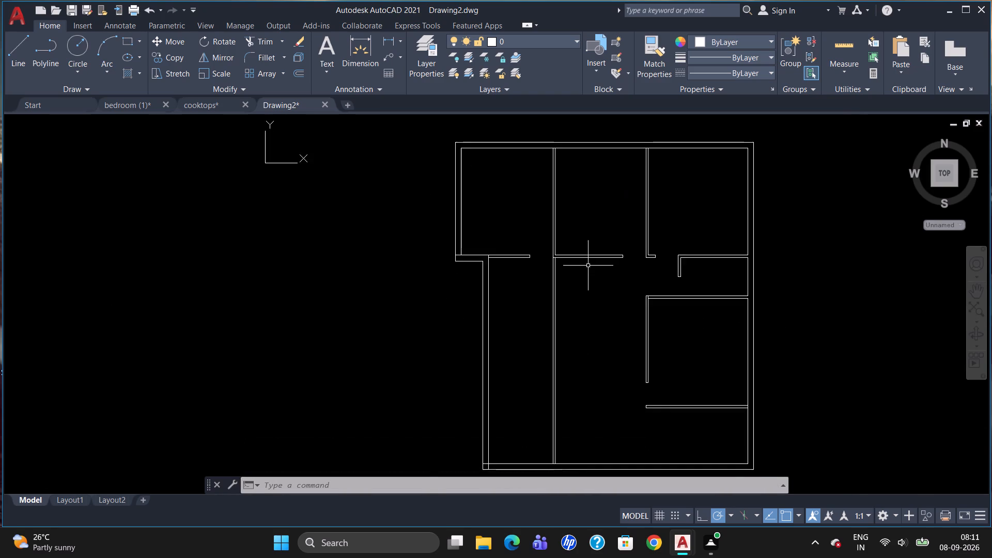
pyautogui.scroll(2, 588, 266)
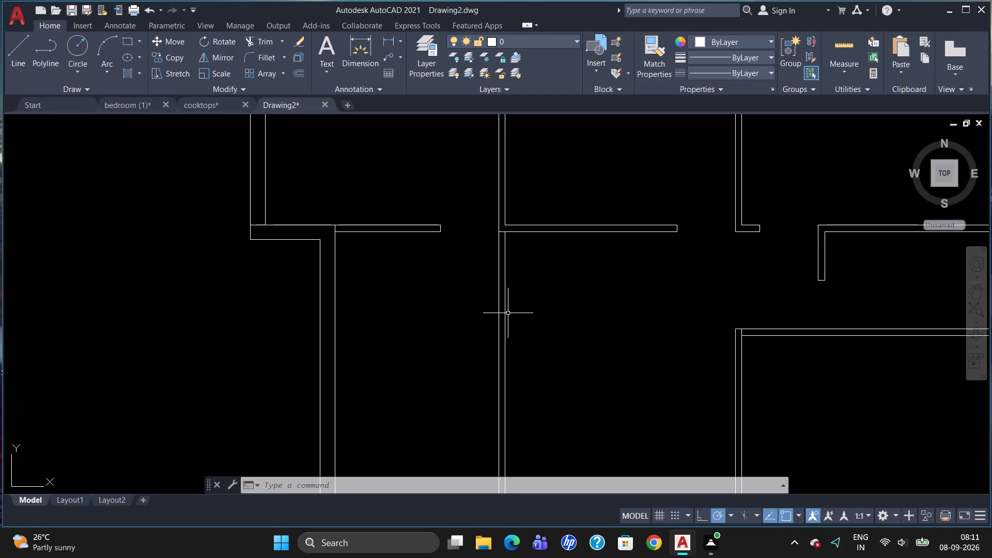
pyautogui.click(505, 316)
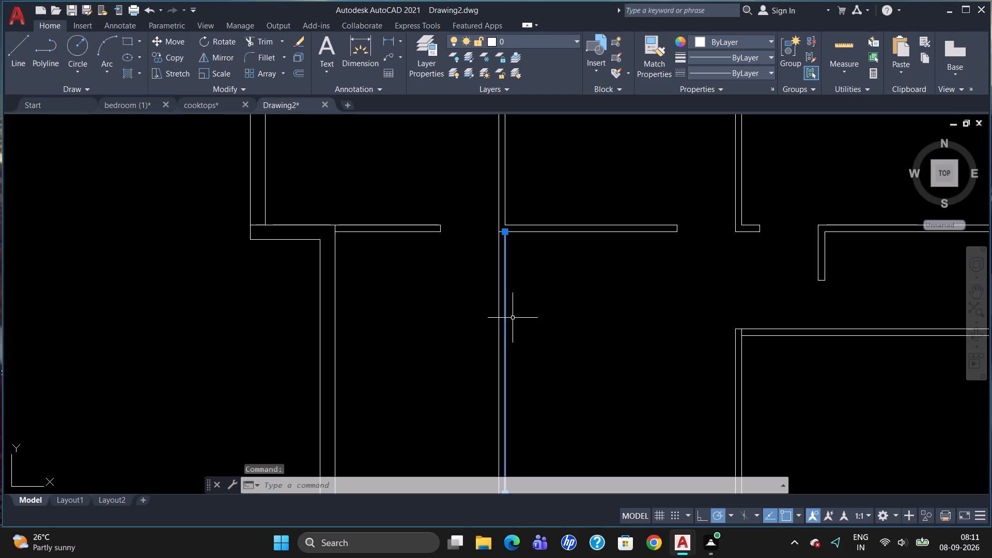
pyautogui.press('Delete')
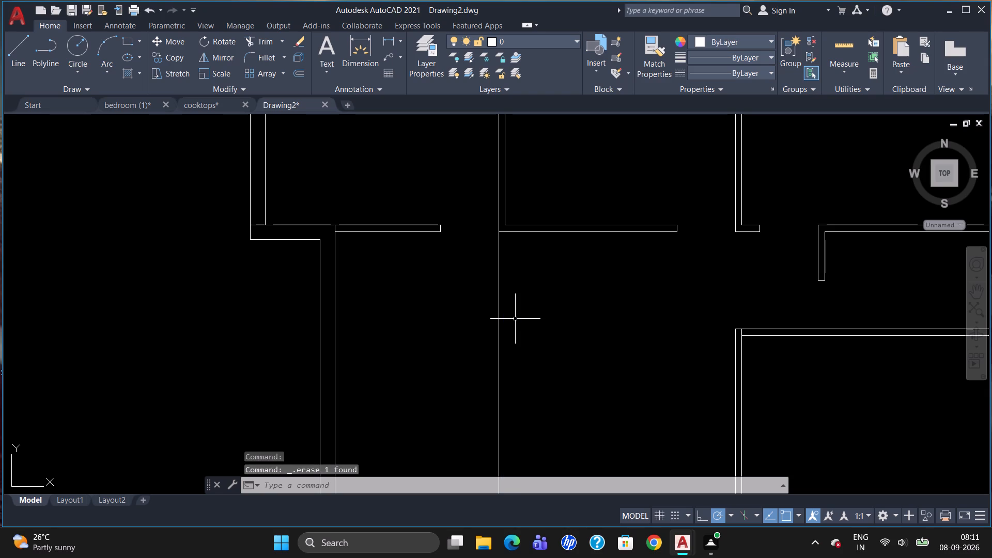
# Trim away the remaining left line of that vertical partition below the horizontal partition.
pyautogui.write('TR')
pyautogui.press('Return')
pyautogui.press('Return')
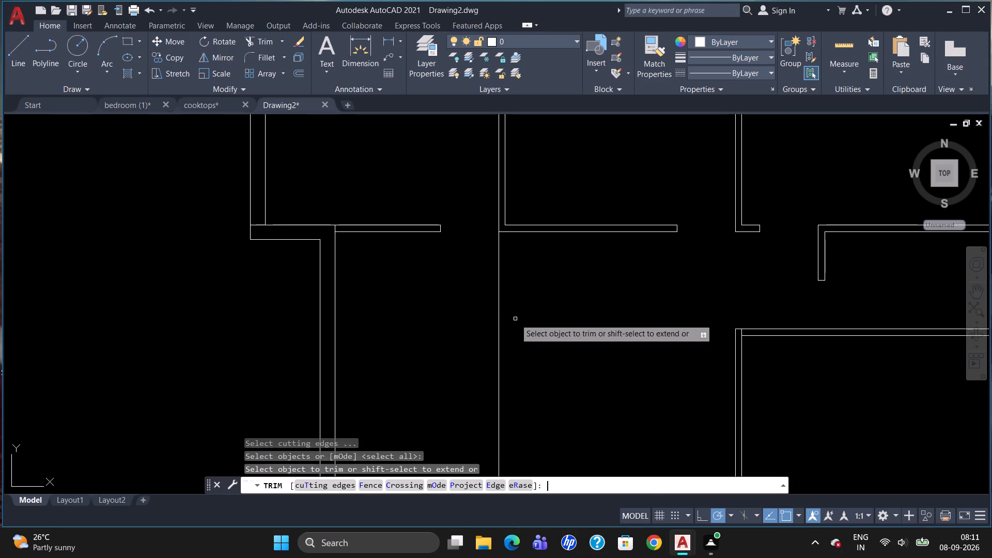
pyautogui.moveTo(517, 317); pyautogui.dragTo(446, 336)
pyautogui.click(446, 336)
pyautogui.press('Escape')
# Draw a 9" line across the bottom outer wall, aligned with the right line of the lower right room's vertical partition.
pyautogui.scroll(-1, 519, 203)
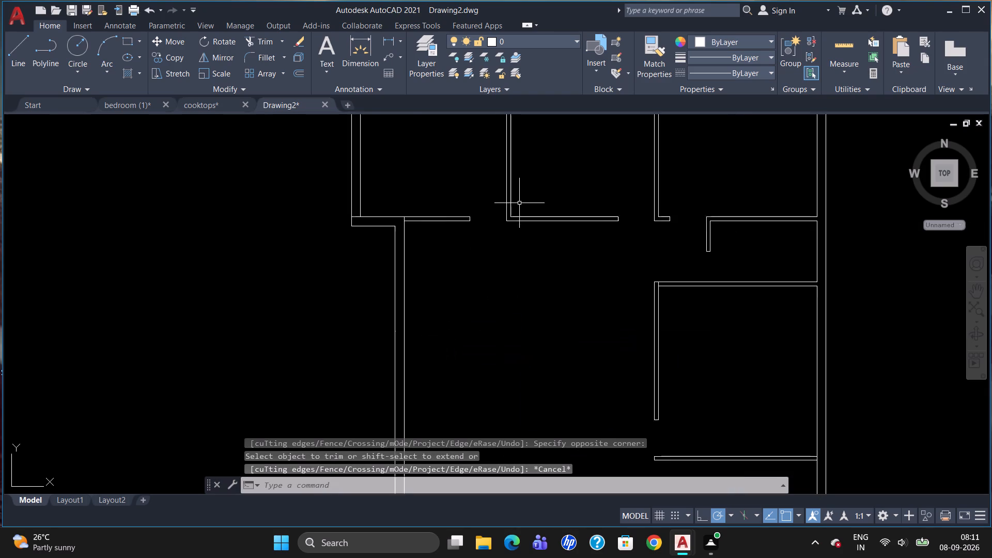
pyautogui.scroll(-1, 519, 203)
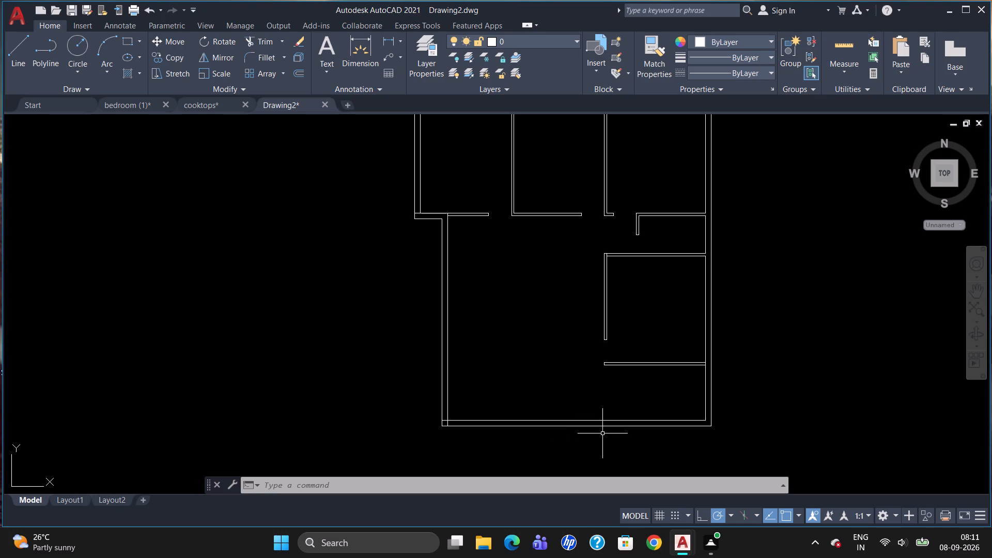
pyautogui.press('l')
pyautogui.press('Return')
pyautogui.scroll(2, 630, 393)
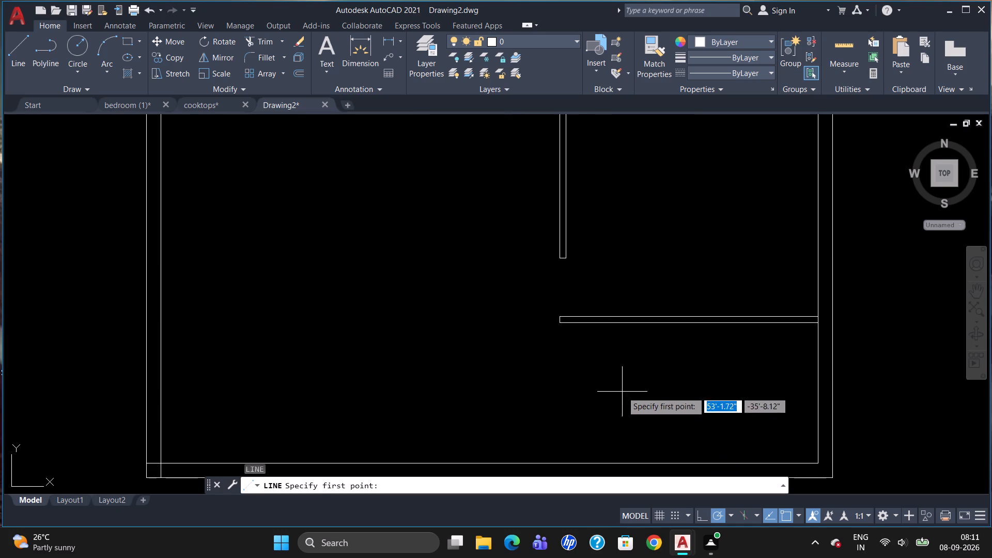
pyautogui.scroll(-2, 556, 394)
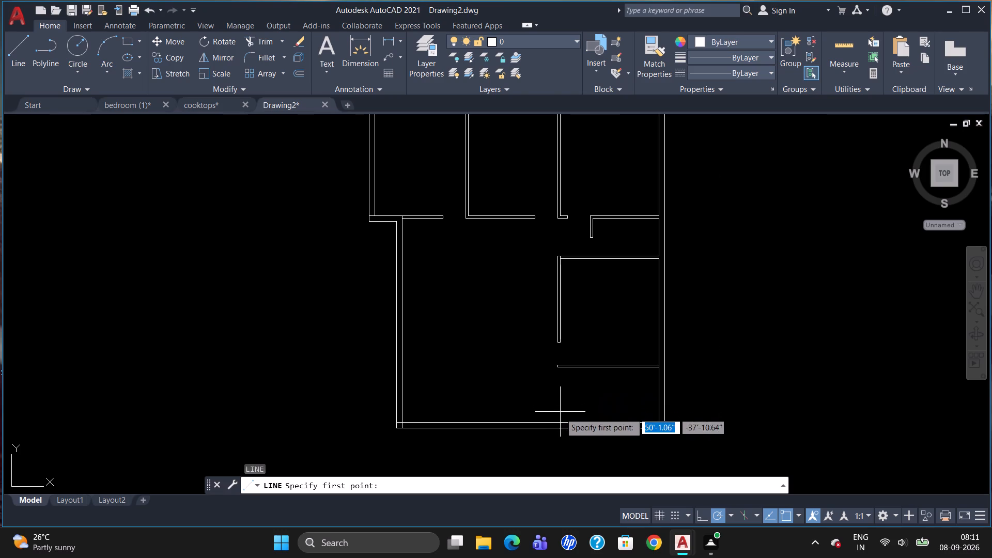
pyautogui.click(558, 425)
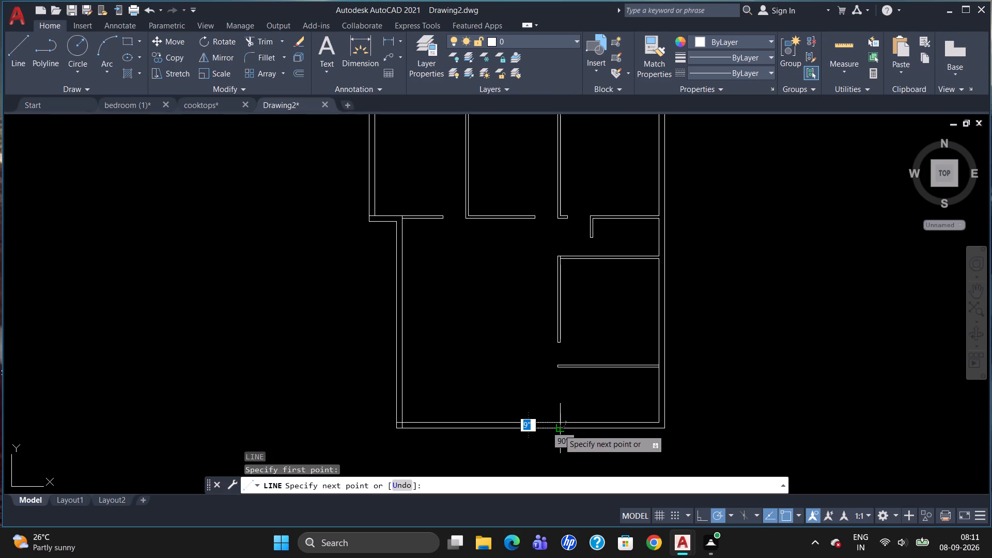
pyautogui.click(557, 428)
pyautogui.press('Escape')
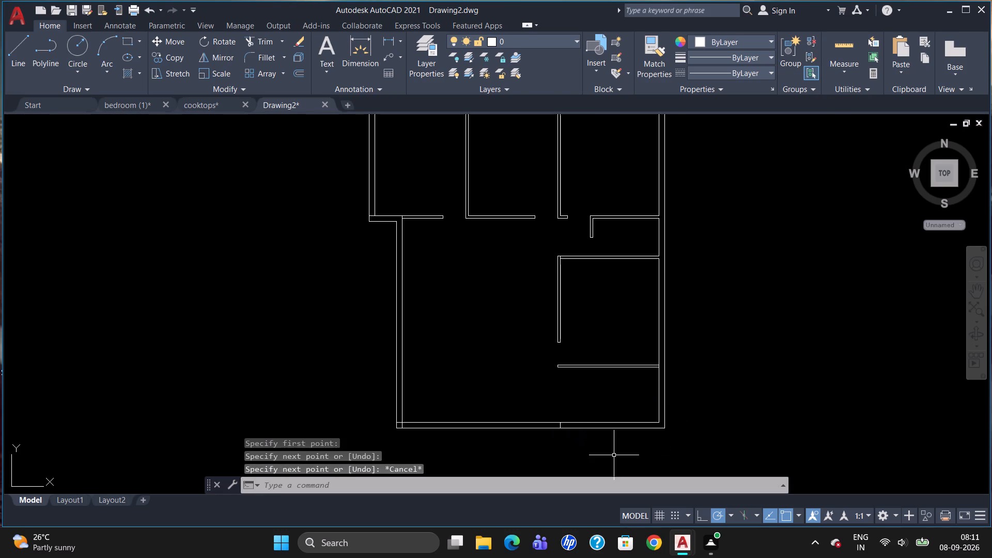
# Draw a 13'3" line straight up from the bottom outer wall line, starting 11'5" left of the 9" cross line.
pyautogui.scroll(1, 548, 448)
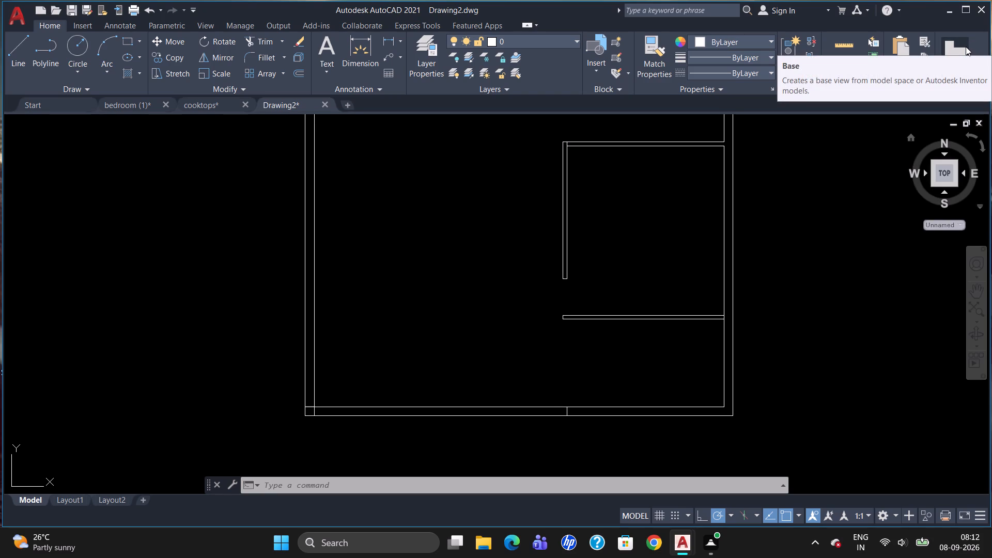
pyautogui.press('l')
pyautogui.press('Return')
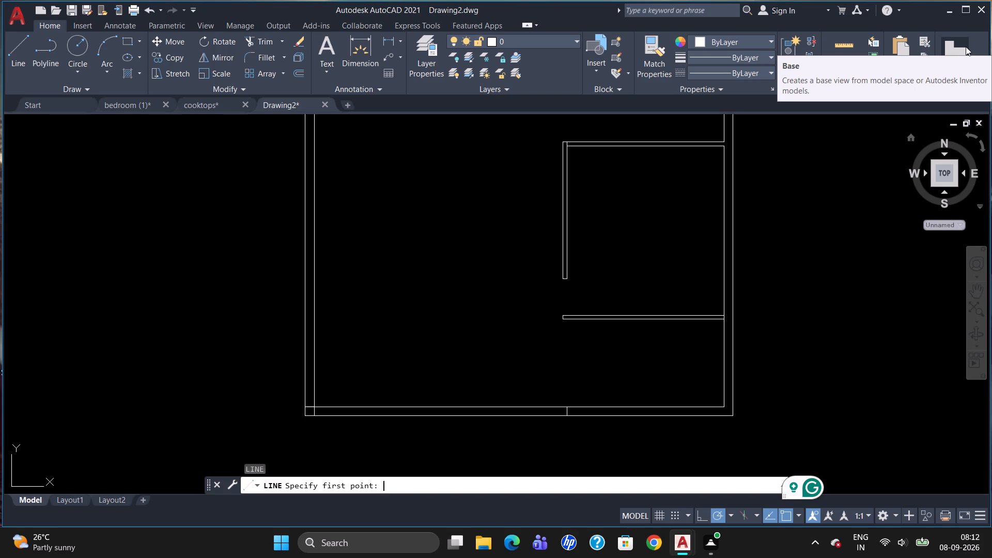
pyautogui.write('TK')
pyautogui.press('Return')
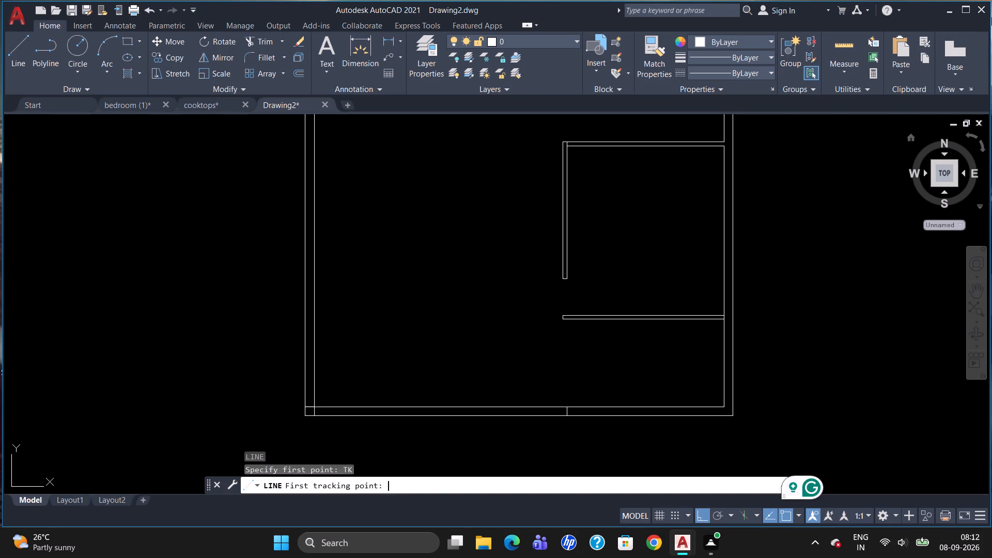
pyautogui.click(564, 415)
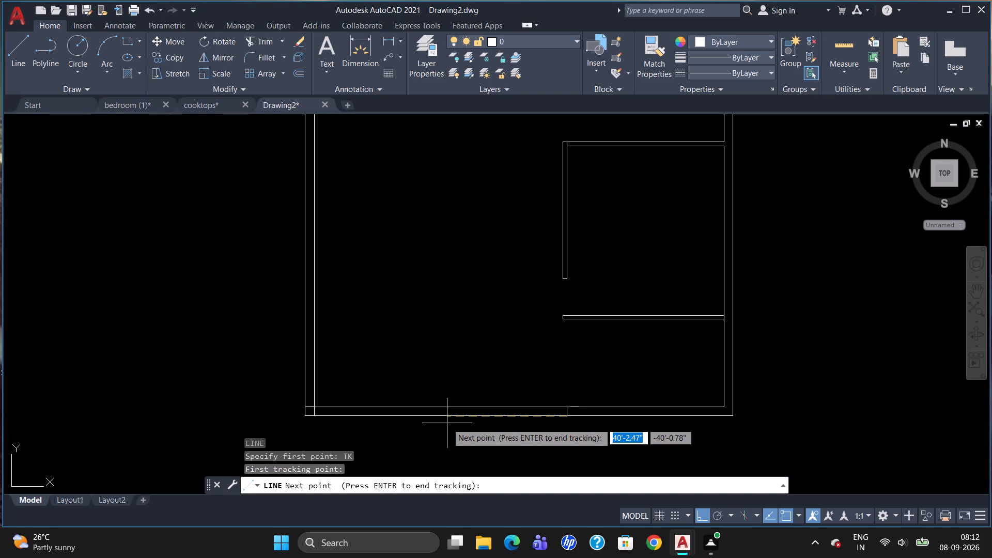
pyautogui.write('11\'5"')
pyautogui.press('Return')
pyautogui.press('Return')
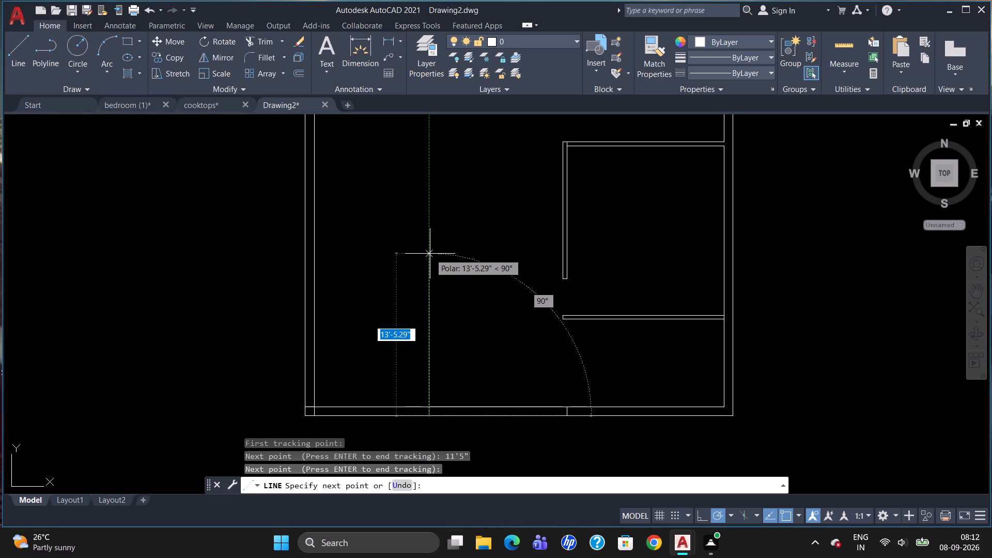
pyautogui.write("13'")
pyautogui.write('3"')
pyautogui.press('Return')
pyautogui.press('Escape')
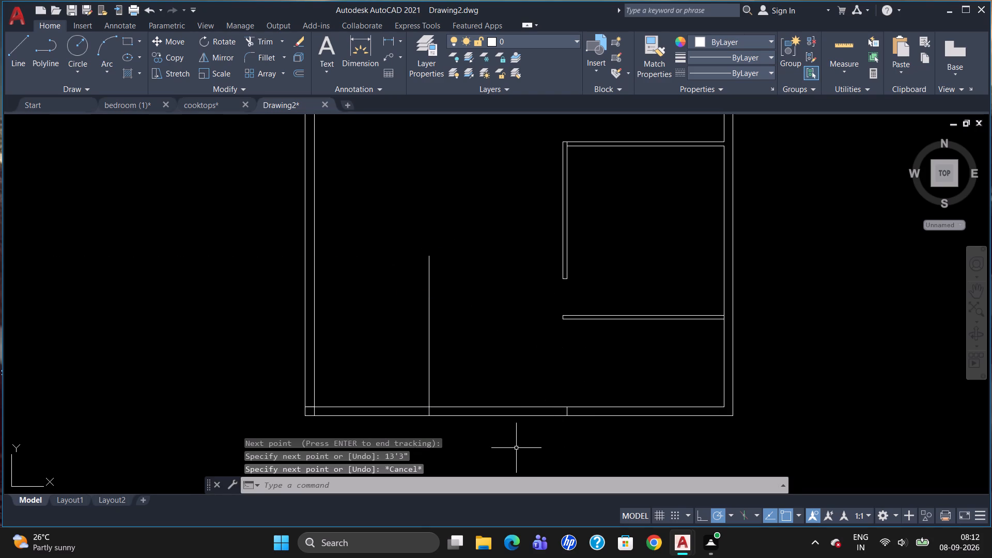
# Trim the inner line of the bottom wall between the new vertical line and the 9" cross line.
pyautogui.write('TR')
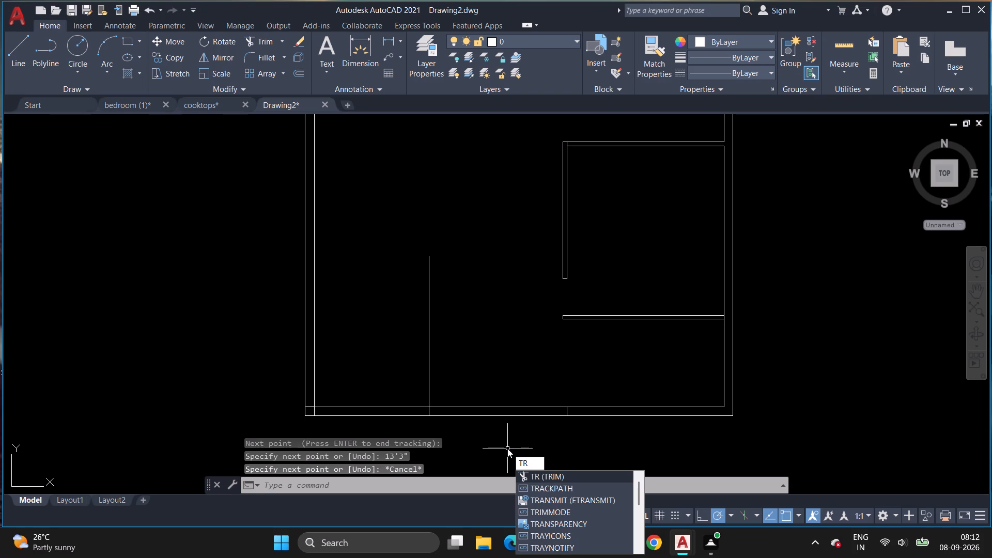
pyautogui.press('Return')
pyautogui.press('Return')
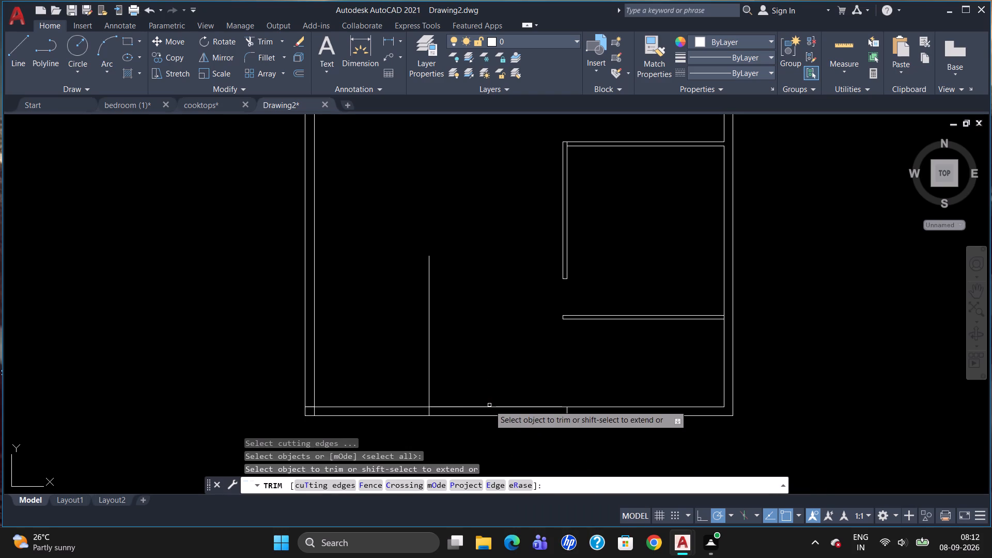
pyautogui.click(489, 405)
pyautogui.click(483, 410)
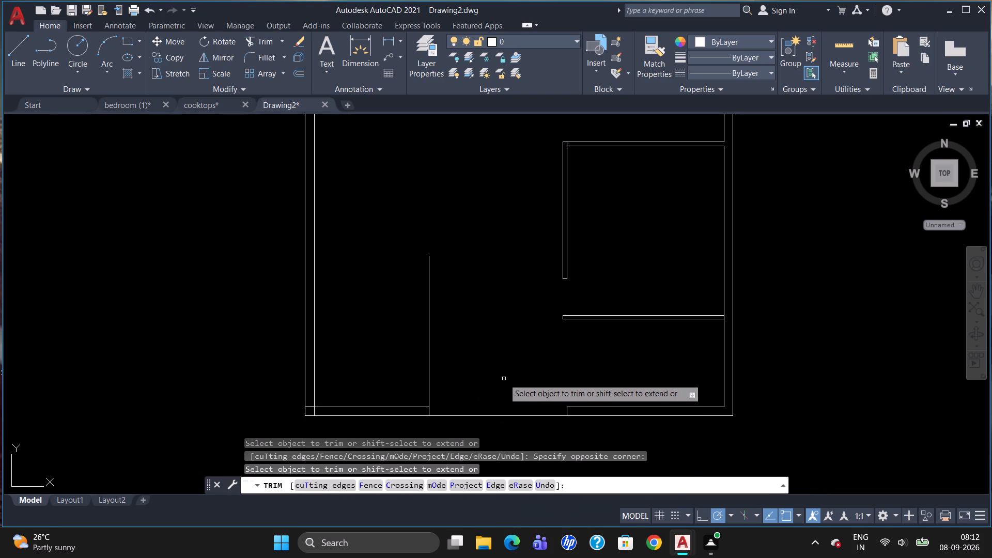
pyautogui.scroll(-1, 486, 356)
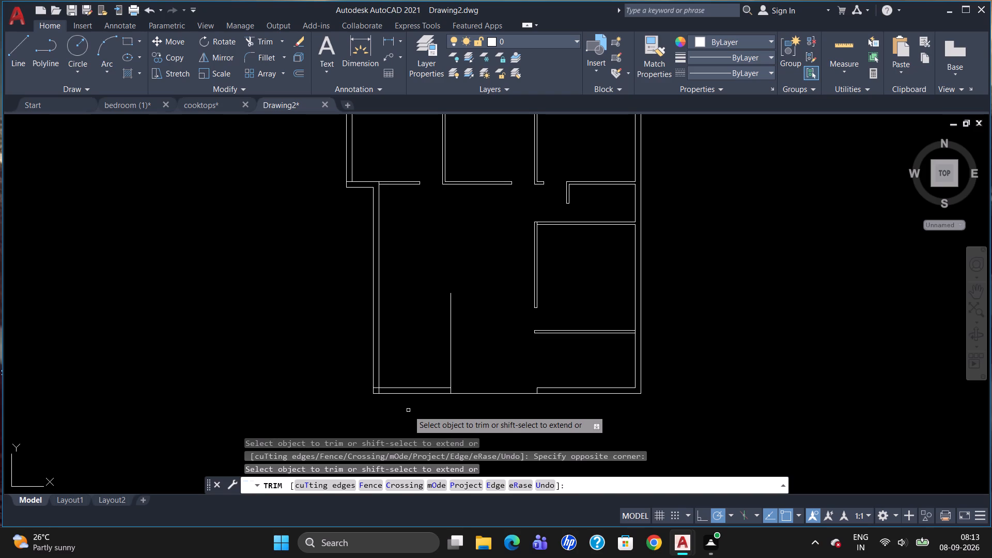
pyautogui.press('Escape')
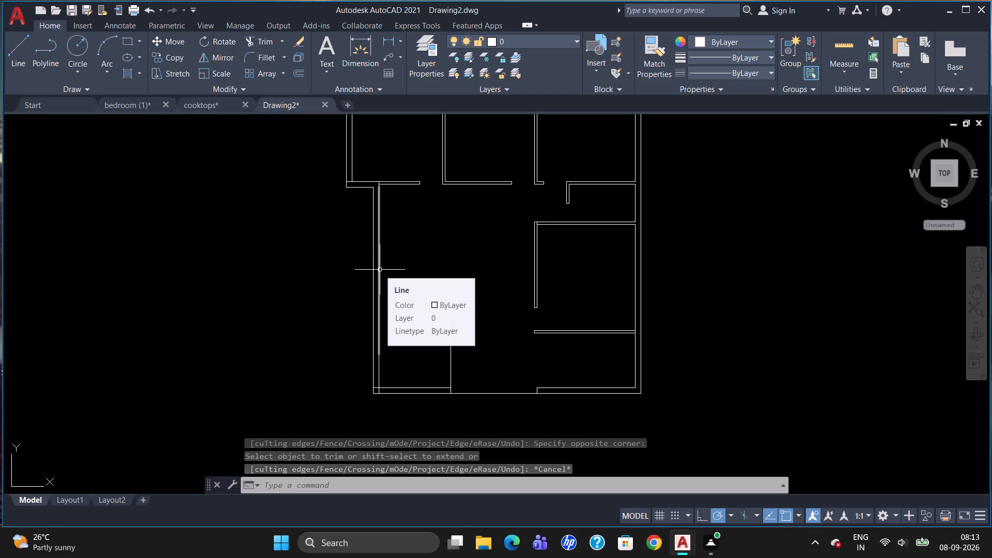
# Trim the end of the left wall's inner line where it crosses the 4" horizontal partition near the stepped corner.
pyautogui.write('TR')
pyautogui.press('Return')
pyautogui.press('Return')
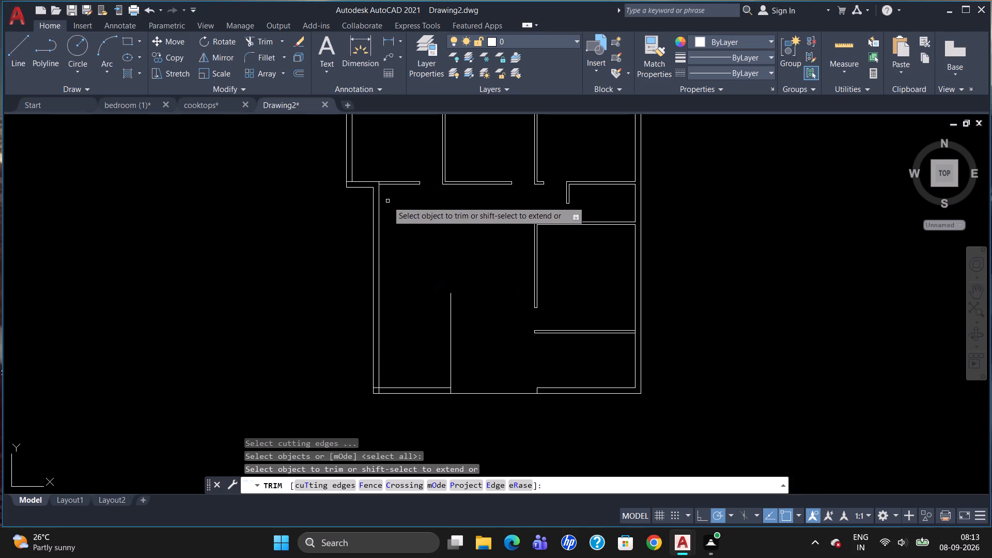
pyautogui.scroll(3, 390, 200)
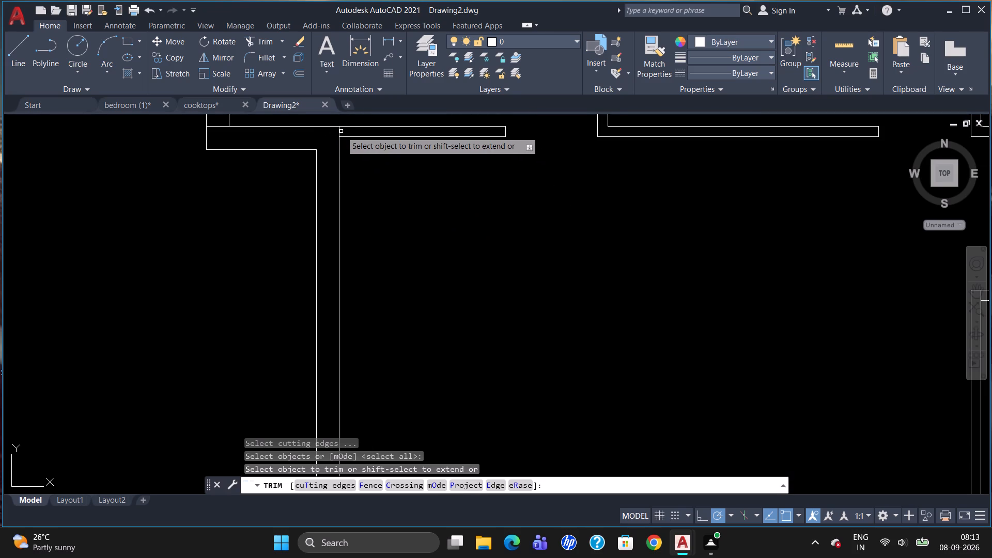
pyautogui.click(340, 131)
pyautogui.scroll(-1, 414, 189)
pyautogui.press('Escape')
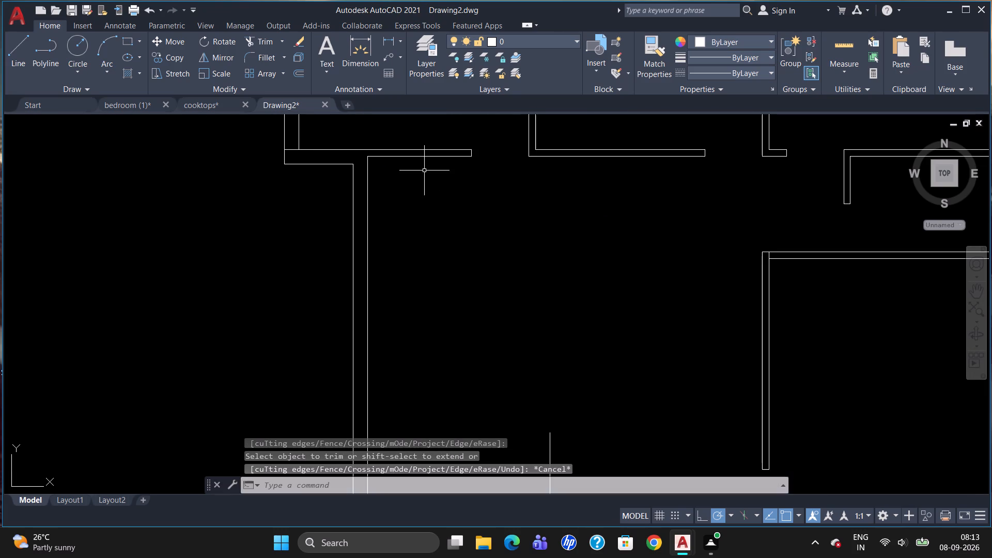
# Draw a horizontal line from 13'8" below the left wall's outer step corner across to the lower right room's vertical partition.
pyautogui.scroll(-2, 424, 170)
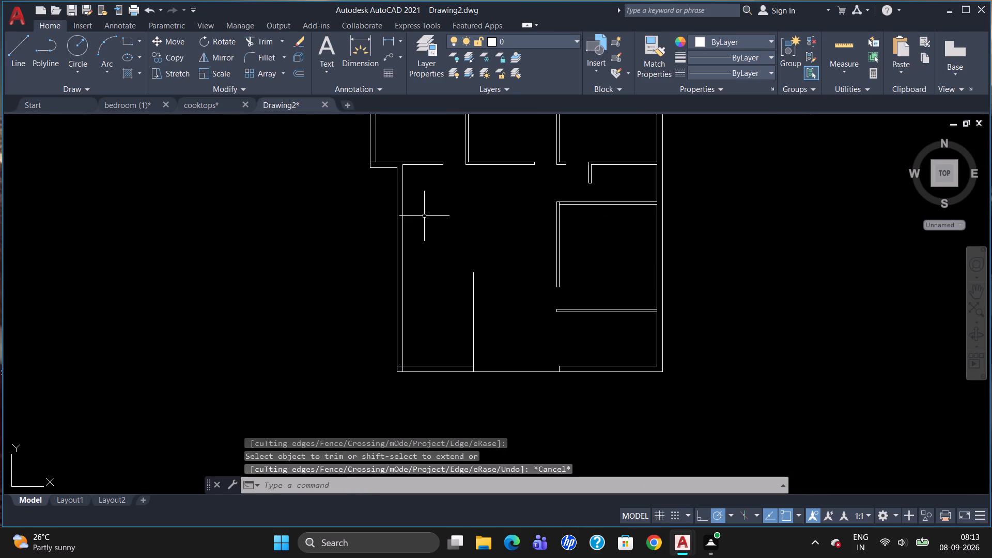
pyautogui.press('l')
pyautogui.press('Return')
pyautogui.write('TK')
pyautogui.press('Return')
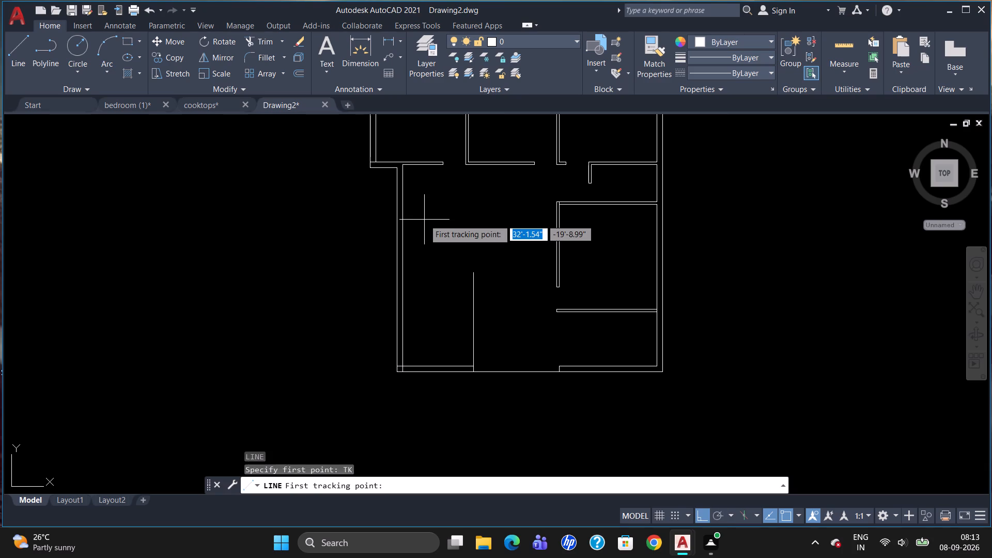
pyautogui.moveTo(395, 172); pyautogui.dragTo(396, 176)
pyautogui.write("13'")
pyautogui.write('8"')
pyautogui.press('Return')
pyautogui.press('Return')
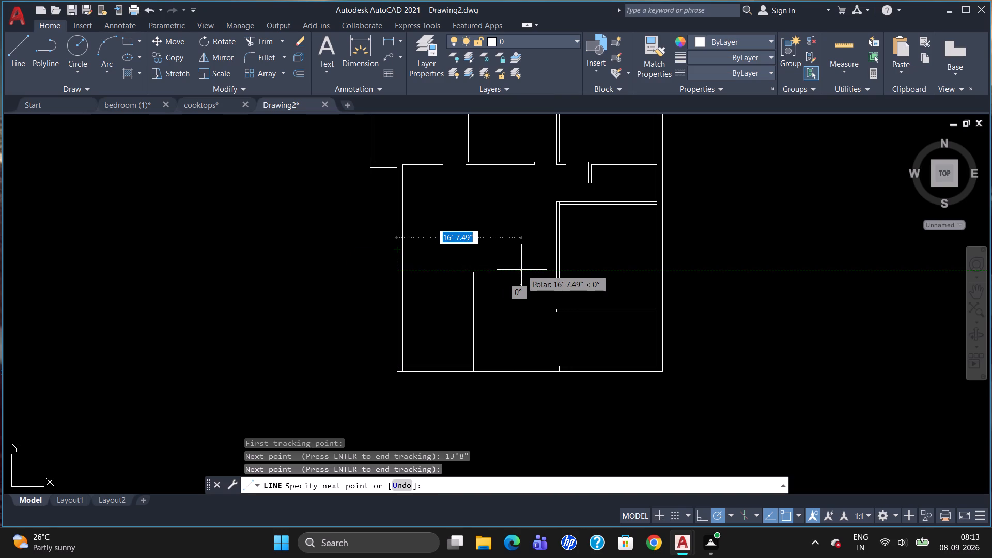
pyautogui.click(557, 269)
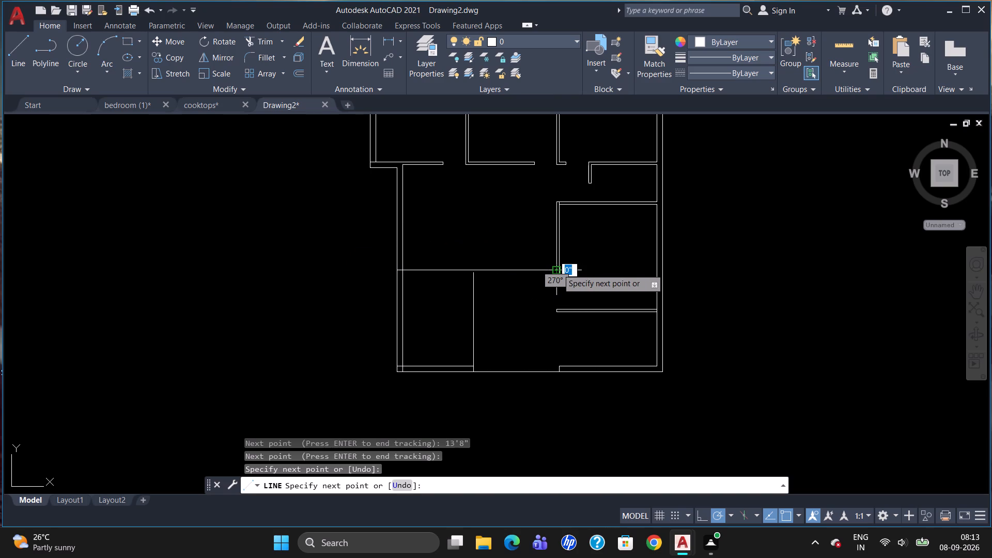
pyautogui.press('Escape')
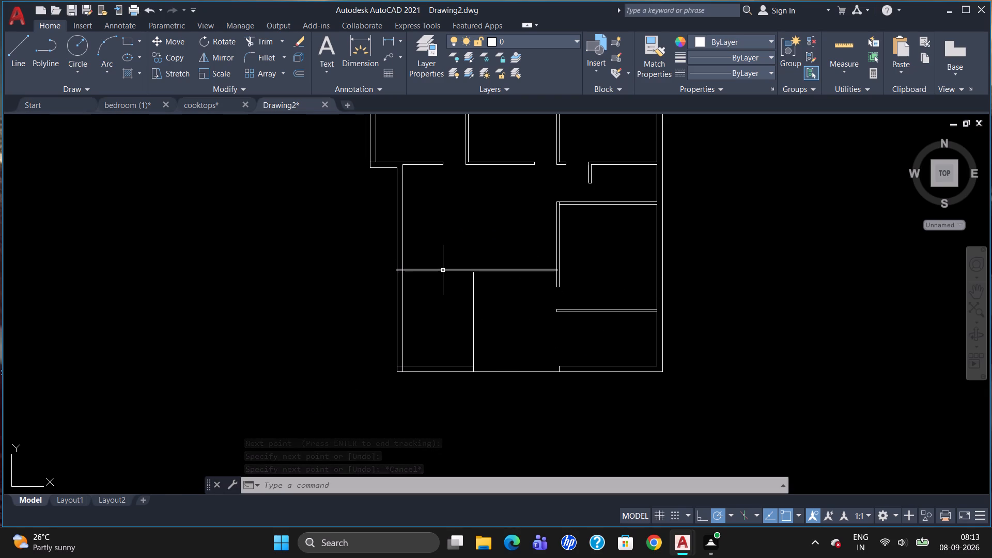
# Offset the new horizontal line 4" downward.
pyautogui.press('o')
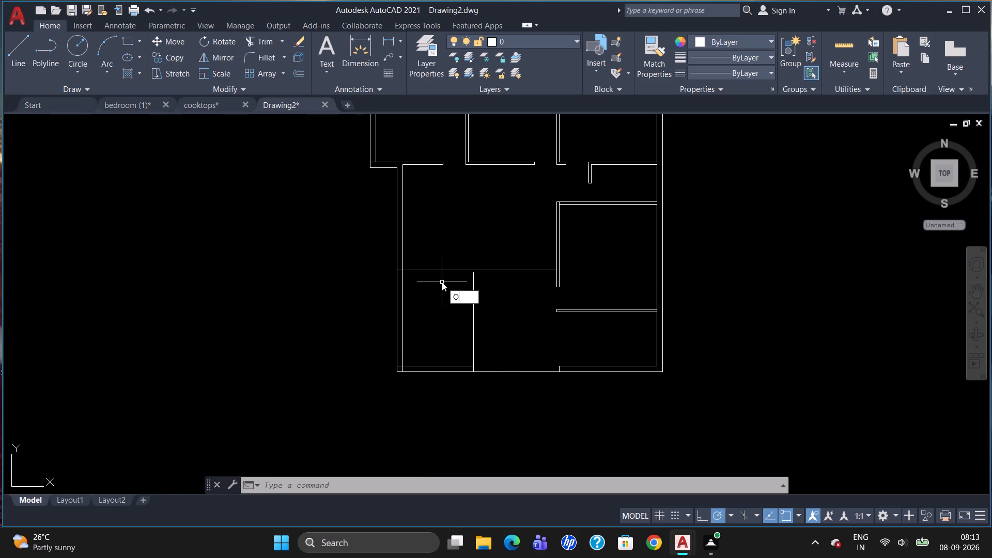
pyautogui.press('Return')
pyautogui.write('4"')
pyautogui.press('Return')
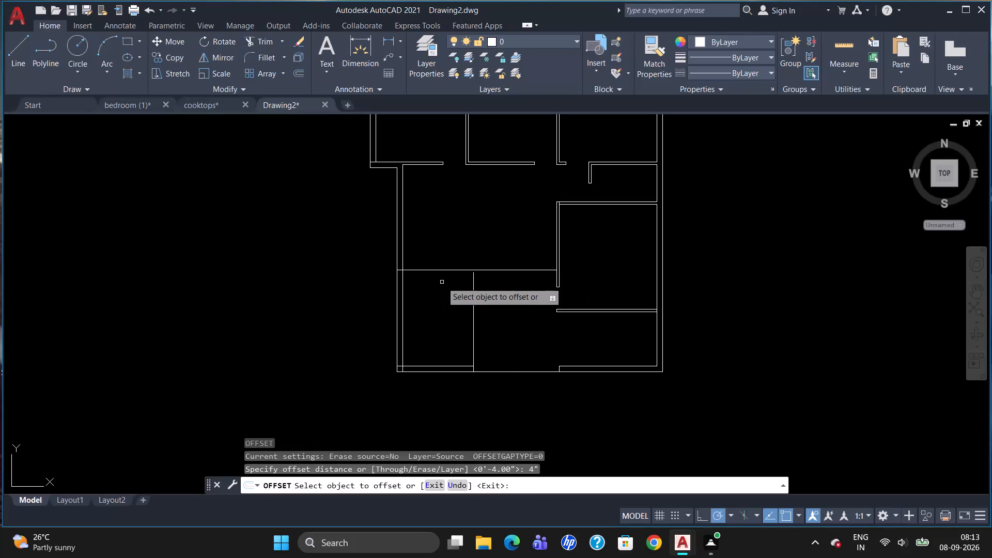
pyautogui.click(435, 270)
pyautogui.click(436, 279)
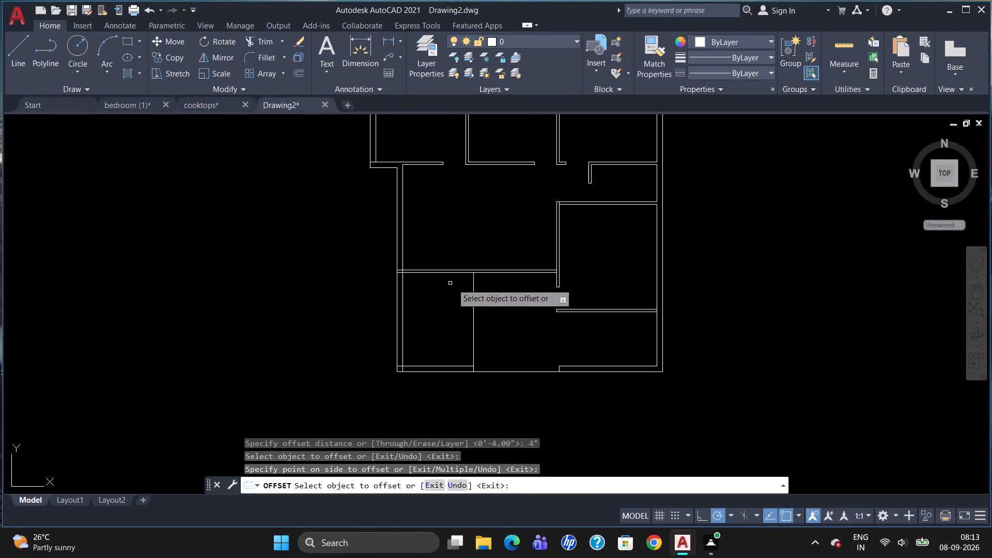
# Offset the 13'3" vertical line 9" to the left.
pyautogui.scroll(1, 497, 256)
pyautogui.scroll(-1, 493, 268)
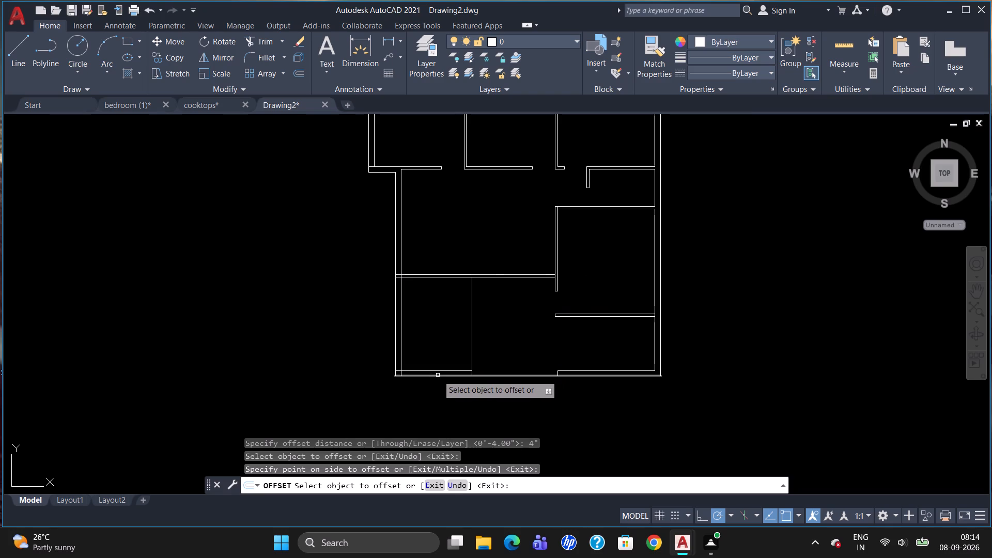
pyautogui.click(472, 349)
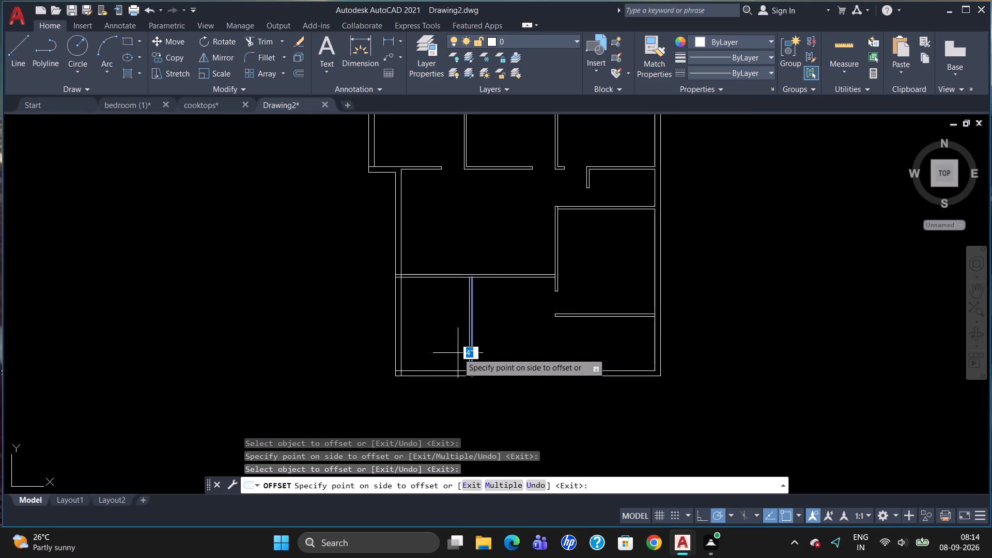
pyautogui.write('9"')
pyautogui.press('Return')
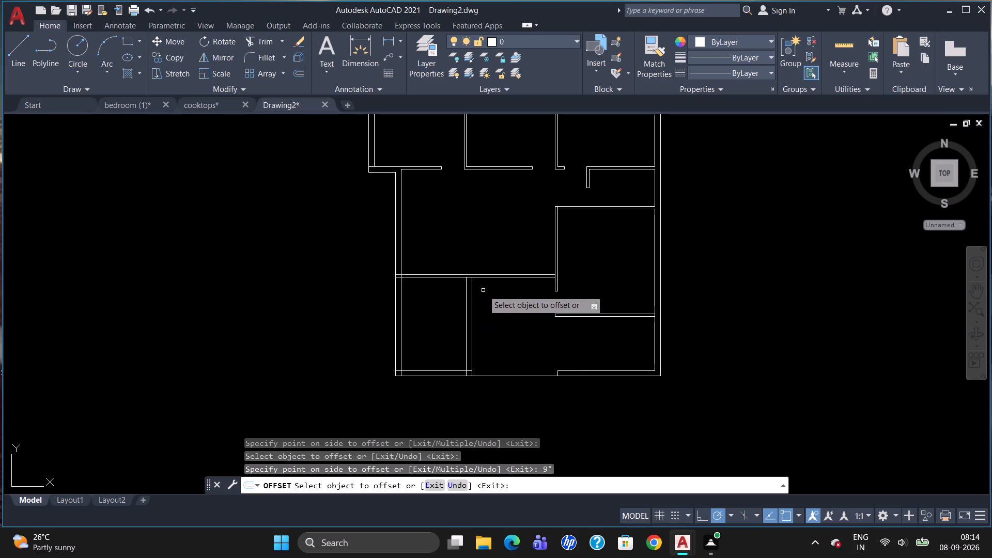
pyautogui.scroll(2, 498, 275)
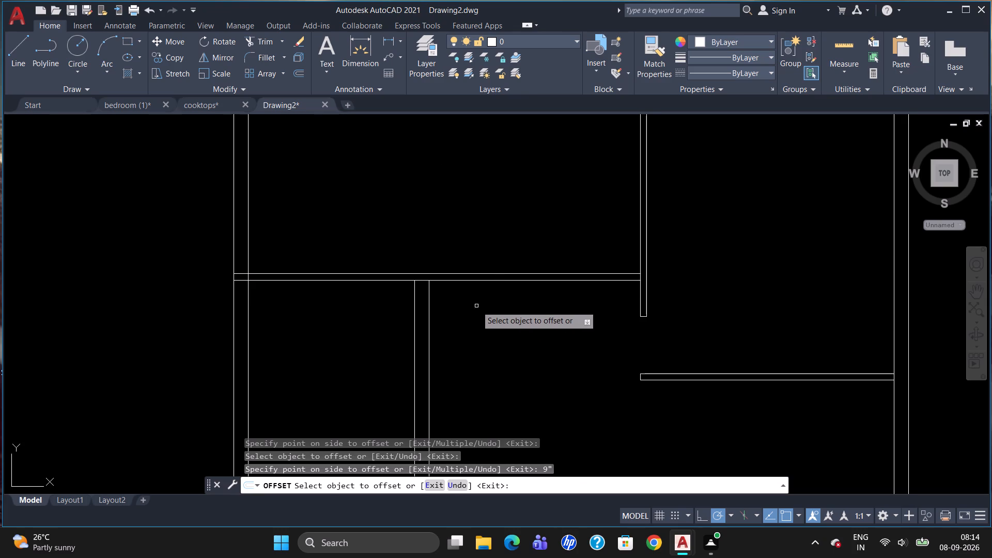
pyautogui.press('Escape')
# Trim the lower line of the new horizontal partition between the two lines of the 9" vertical wall.
pyautogui.write('TR')
pyautogui.press('Return')
pyautogui.press('Return')
pyautogui.click(421, 281)
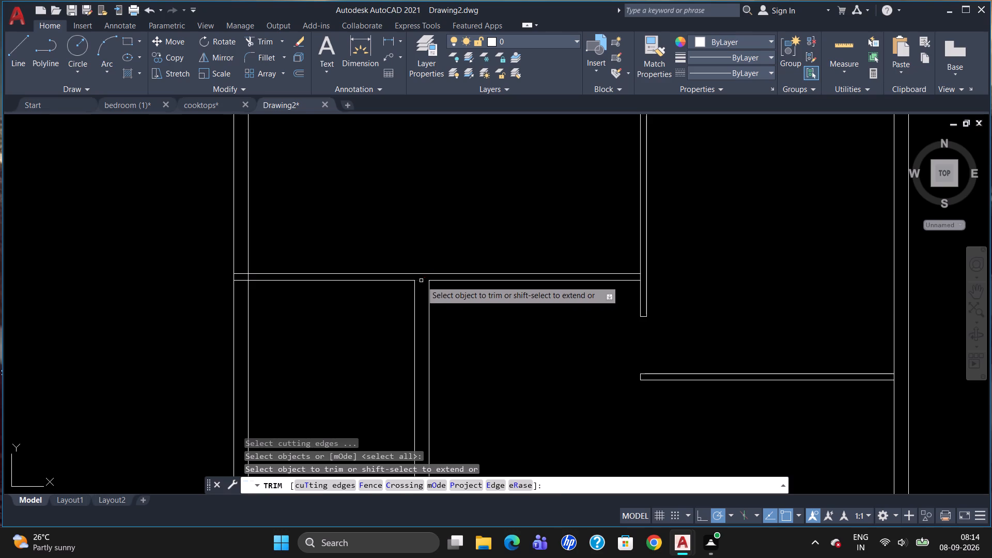
pyautogui.click(446, 281)
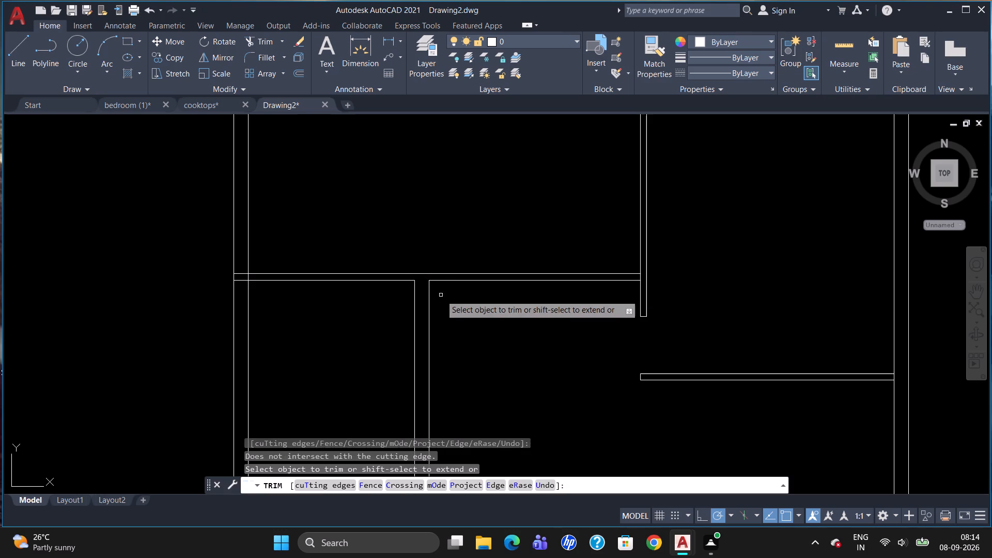
pyautogui.press('Escape')
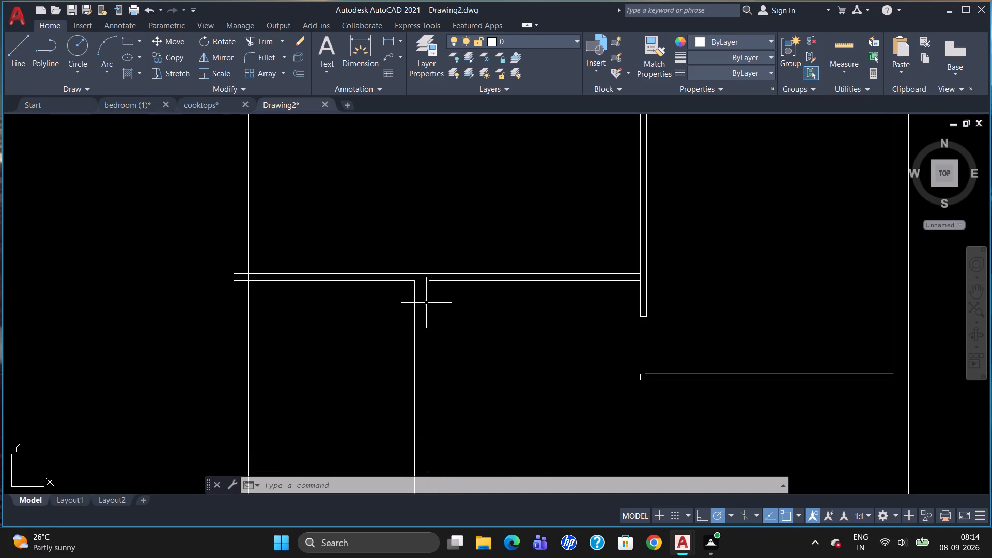
# Draw a short line from the top of the 9" wall's left line up to the partition's upper line.
pyautogui.press('l')
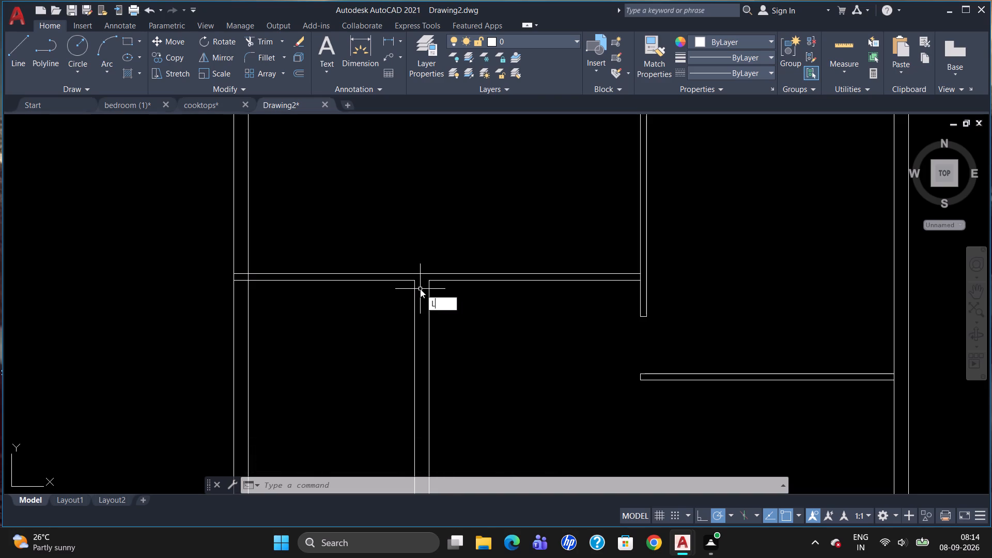
pyautogui.press('Return')
pyautogui.click(415, 283)
pyautogui.click(412, 271)
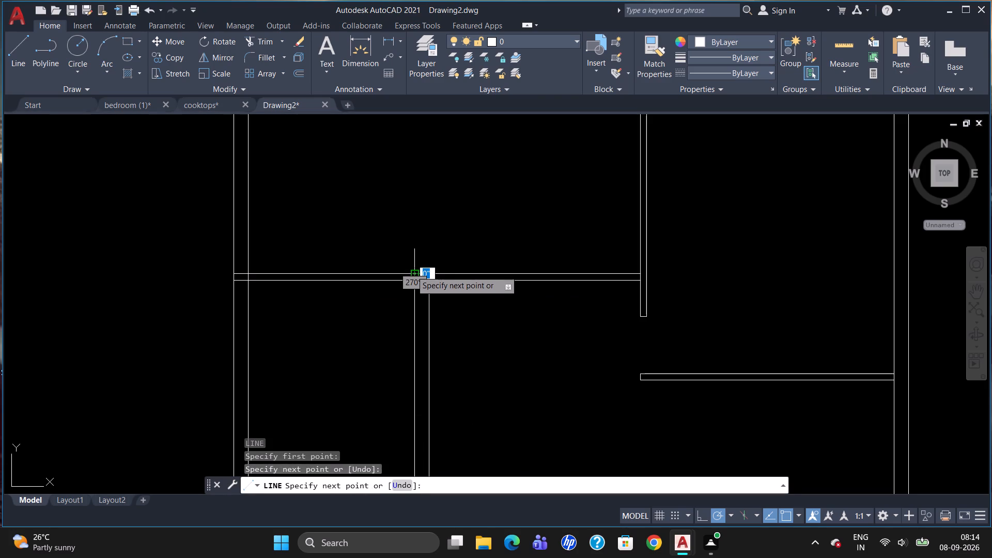
pyautogui.press('Escape')
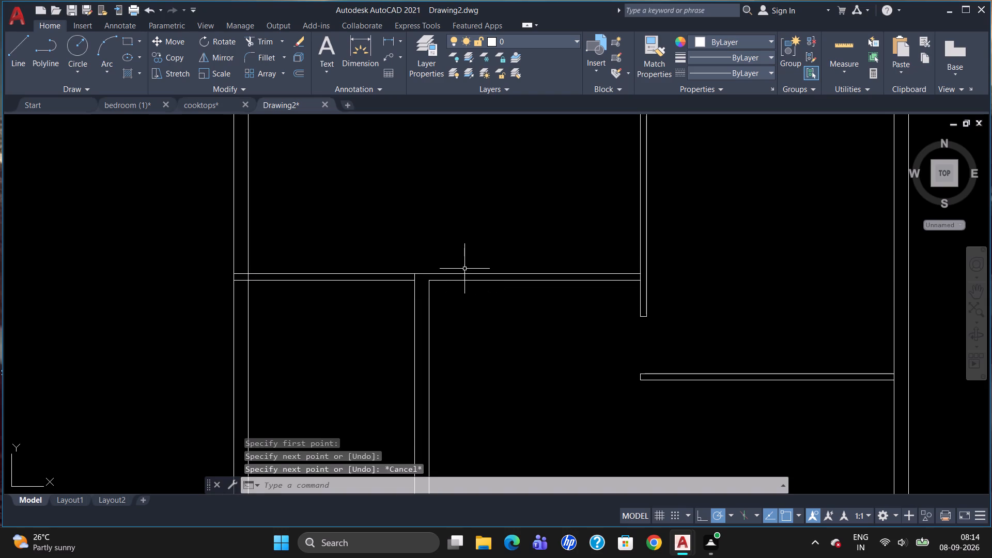
# Trim the horizontal partition's upper line to the right of the new short line.
pyautogui.write('TR')
pyautogui.press('Return')
pyautogui.press('Return')
pyautogui.click(440, 274)
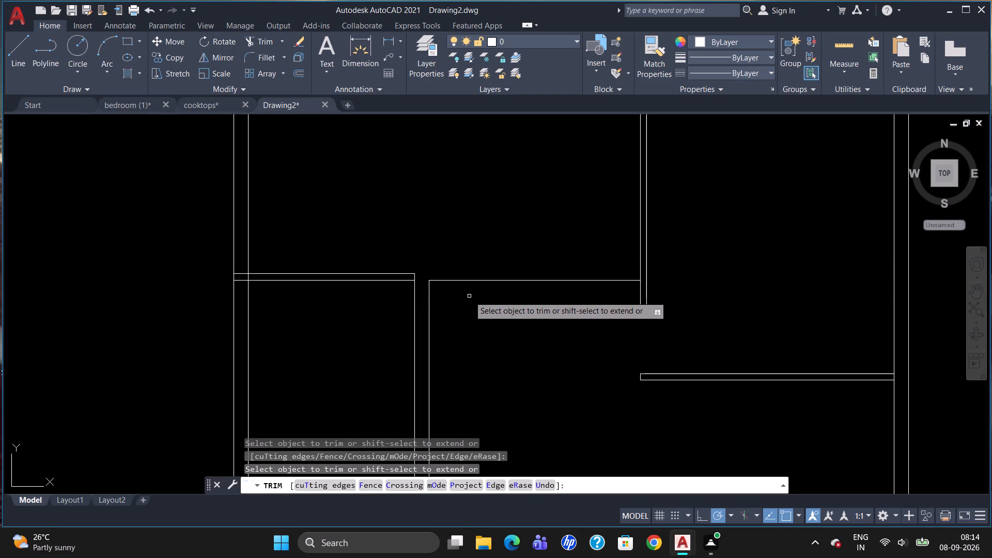
pyautogui.press('Escape')
# Offset the horizontal line running east from the top of the 9" vertical wall by 9" upward.
pyautogui.press('o')
pyautogui.press('Return')
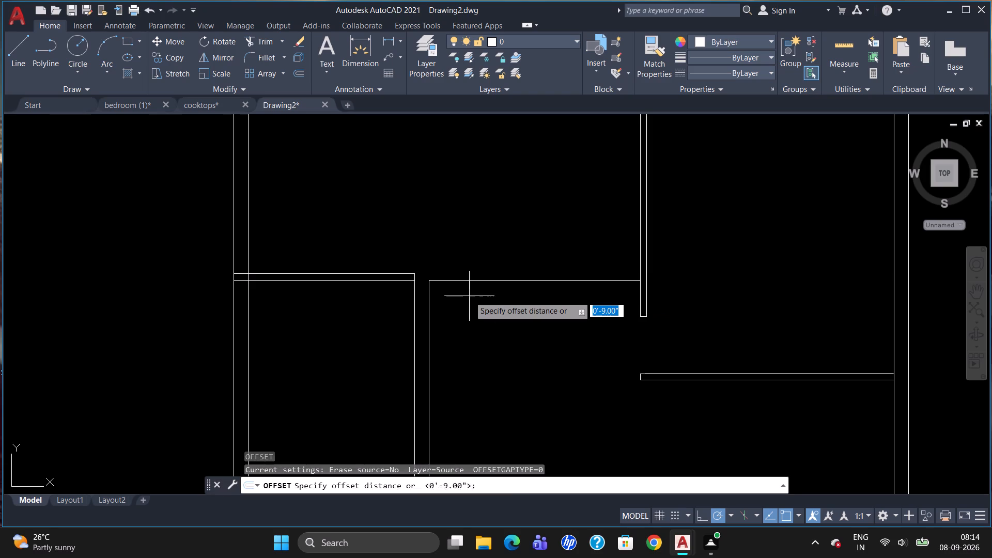
pyautogui.write('9"')
pyautogui.press('Return')
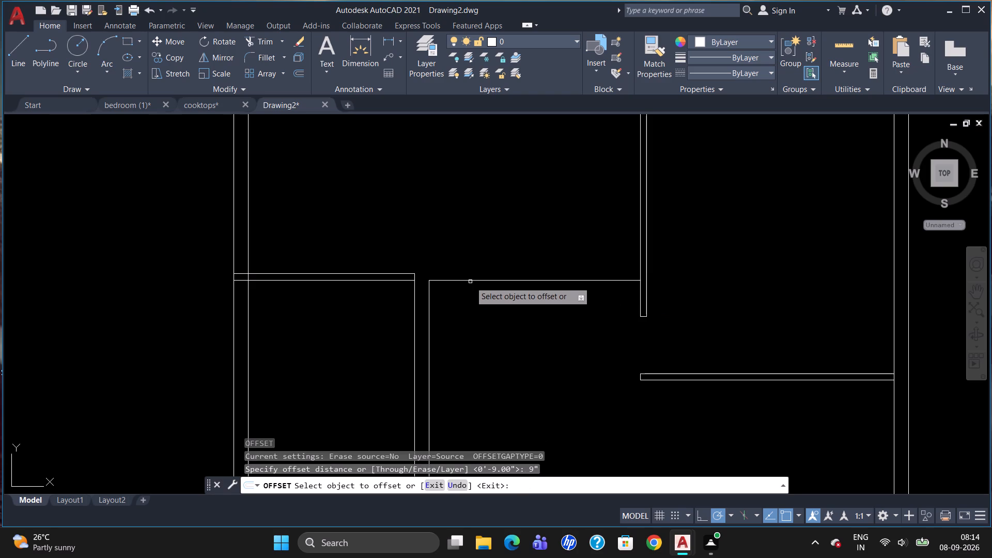
pyautogui.click(470, 281)
pyautogui.click(472, 270)
pyautogui.press('Escape')
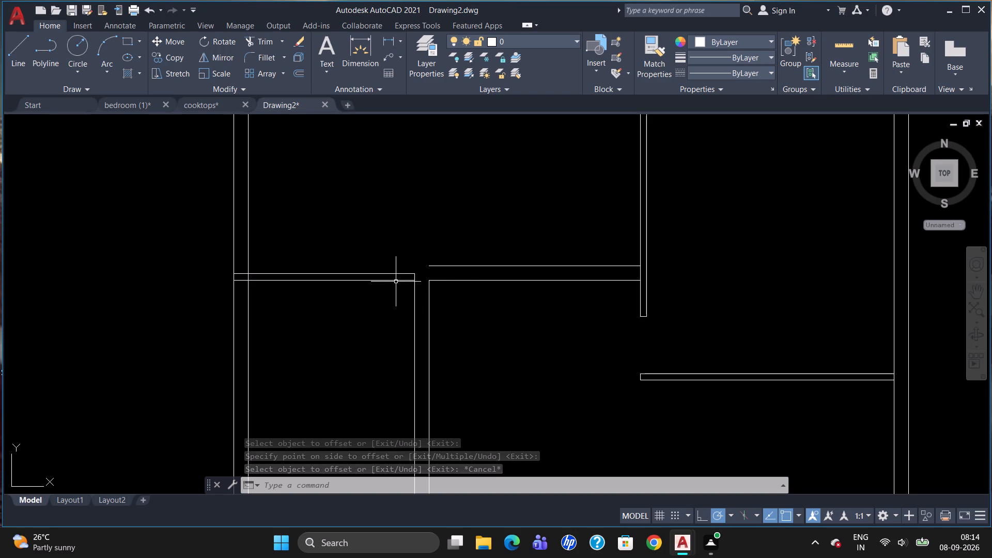
# Draw a short vertical line closing the west end of the new 9" horizontal wall.
pyautogui.press('l')
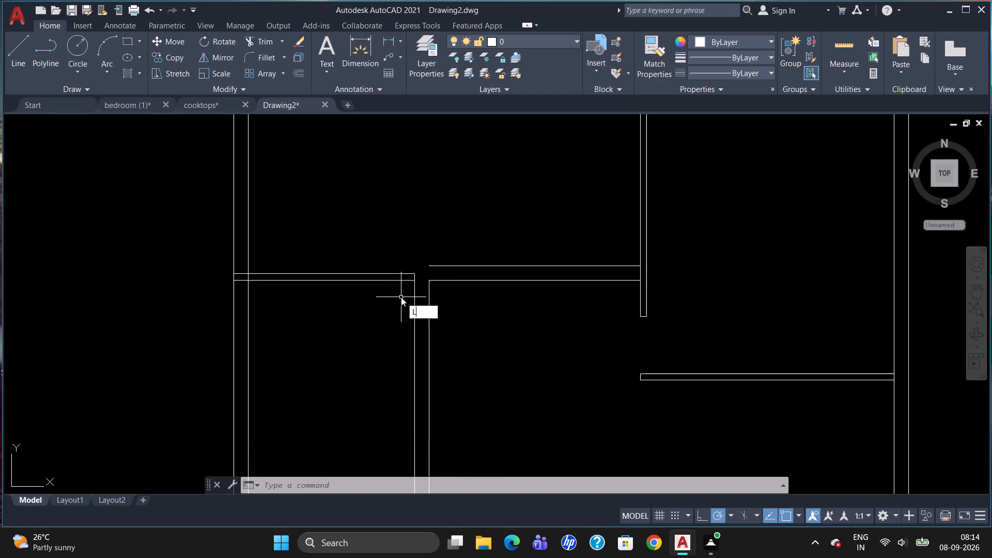
pyautogui.press('Return')
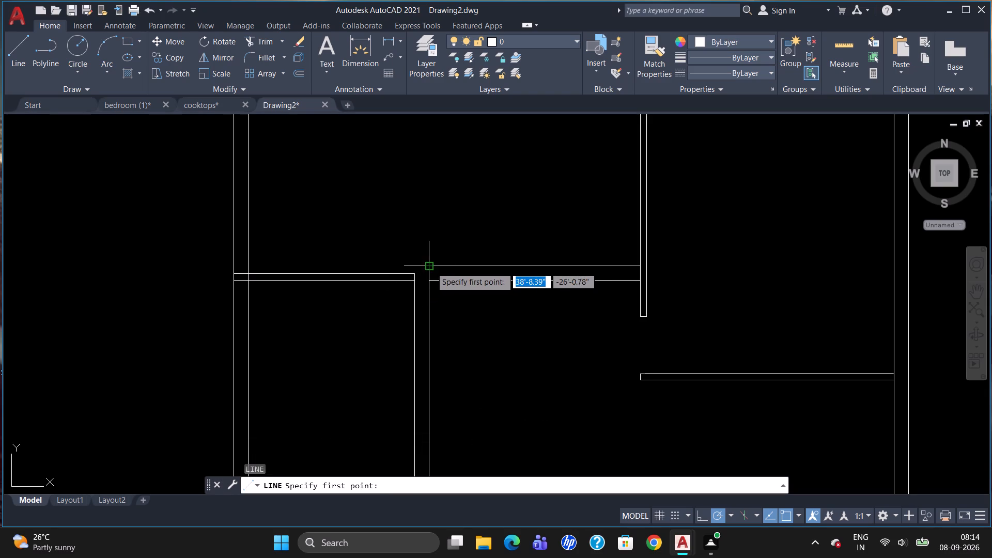
pyautogui.click(431, 267)
pyautogui.click(431, 282)
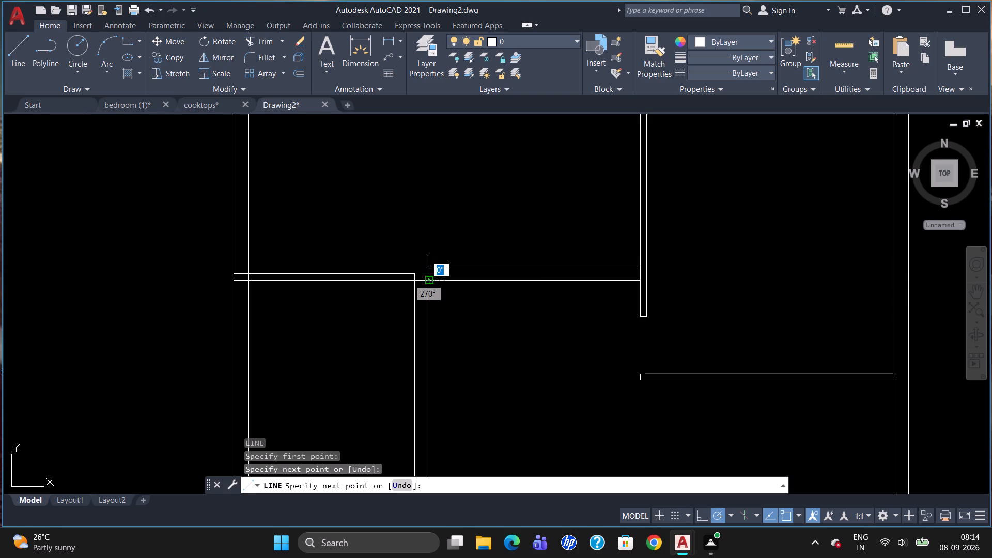
pyautogui.press('Escape')
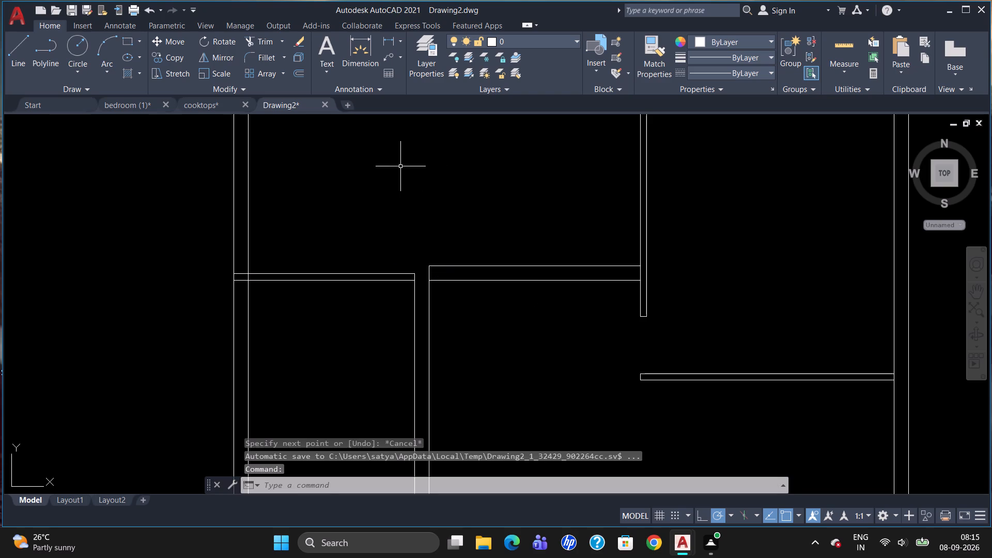
# Delete both lines of the 4" horizontal partition between the west outer wall and the 9" vertical wall.
pyautogui.scroll(-4, 426, 209)
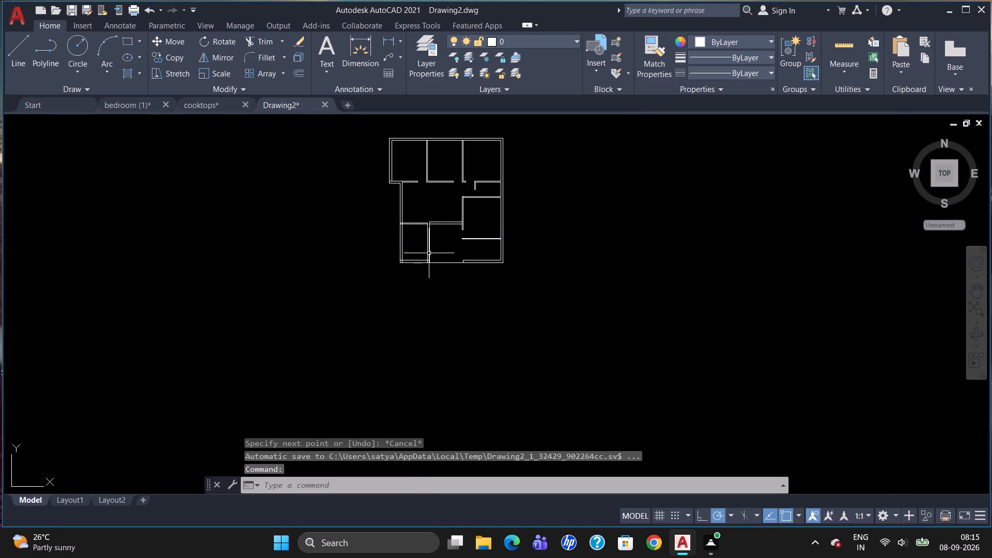
pyautogui.scroll(3, 425, 245)
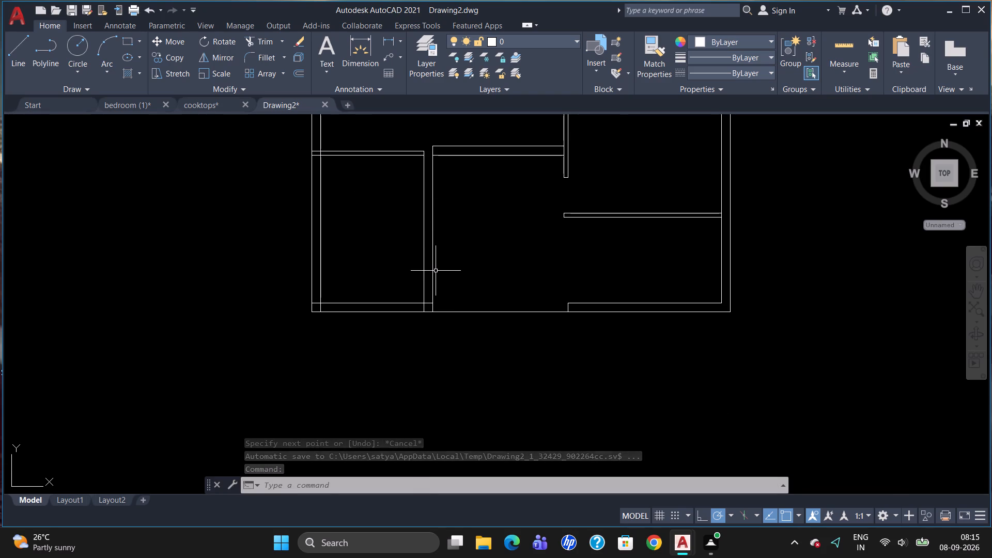
pyautogui.scroll(-1, 435, 298)
pyautogui.scroll(2, 400, 203)
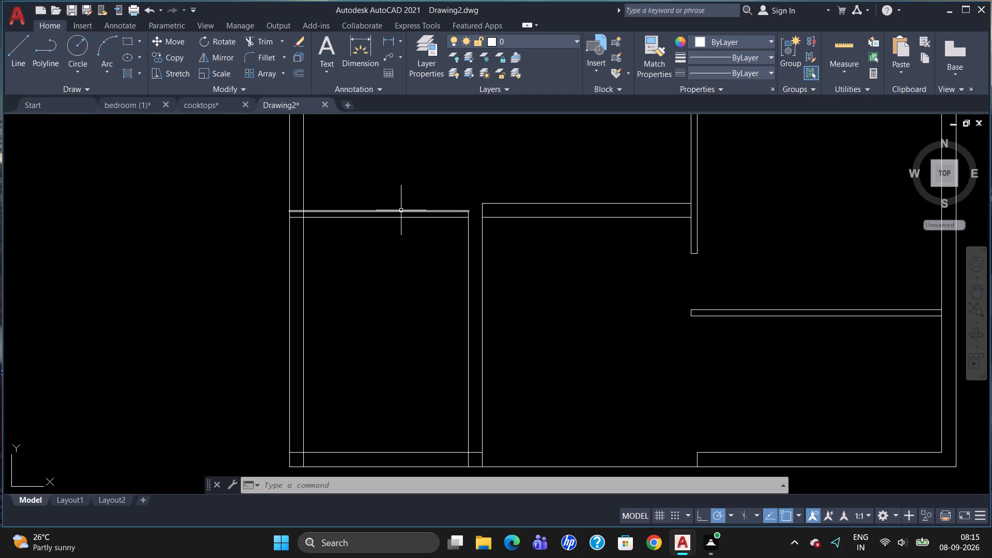
pyautogui.click(401, 210)
pyautogui.click(401, 219)
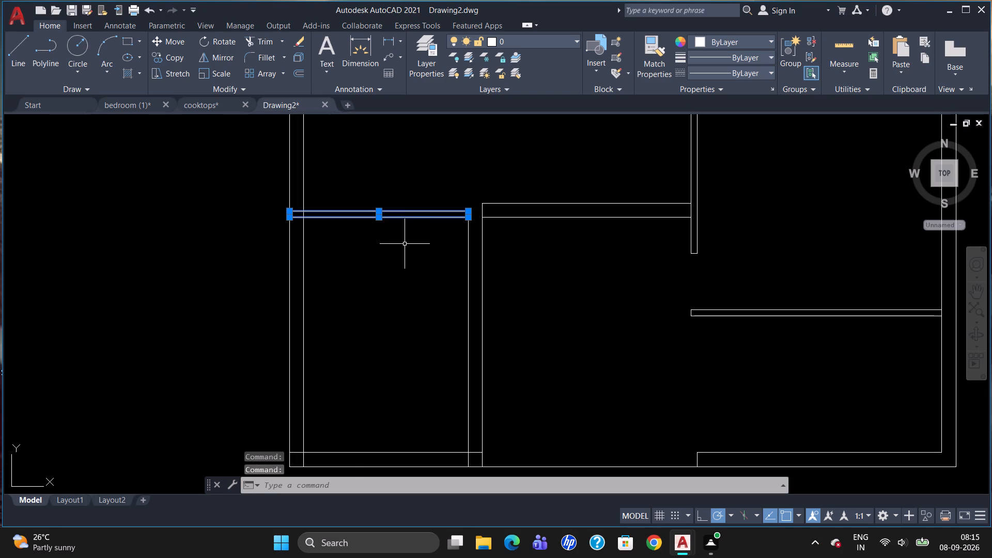
pyautogui.press('Delete')
# Draw a vertical line upward from the top end of the 9" vertical wall's west line.
pyautogui.press('l')
pyautogui.press('Return')
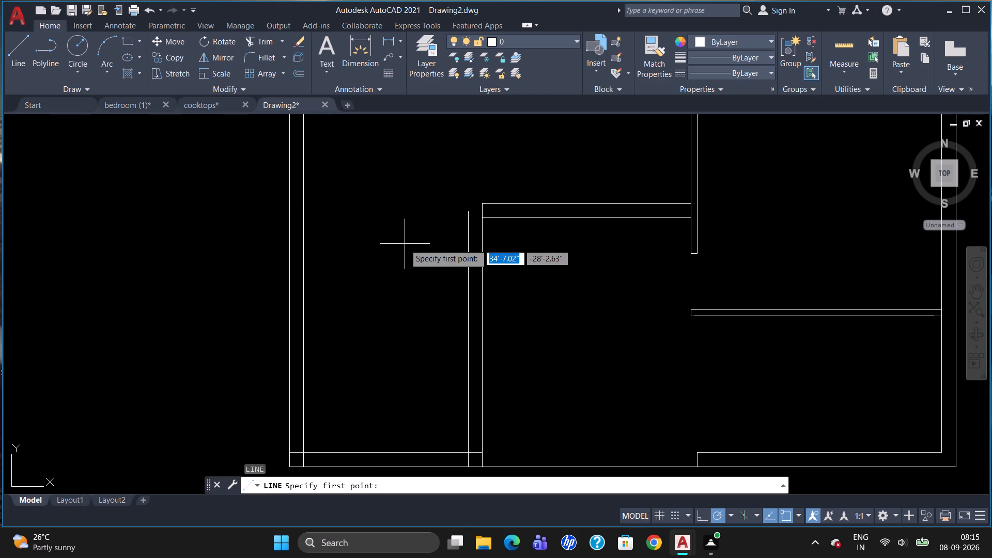
pyautogui.click(468, 211)
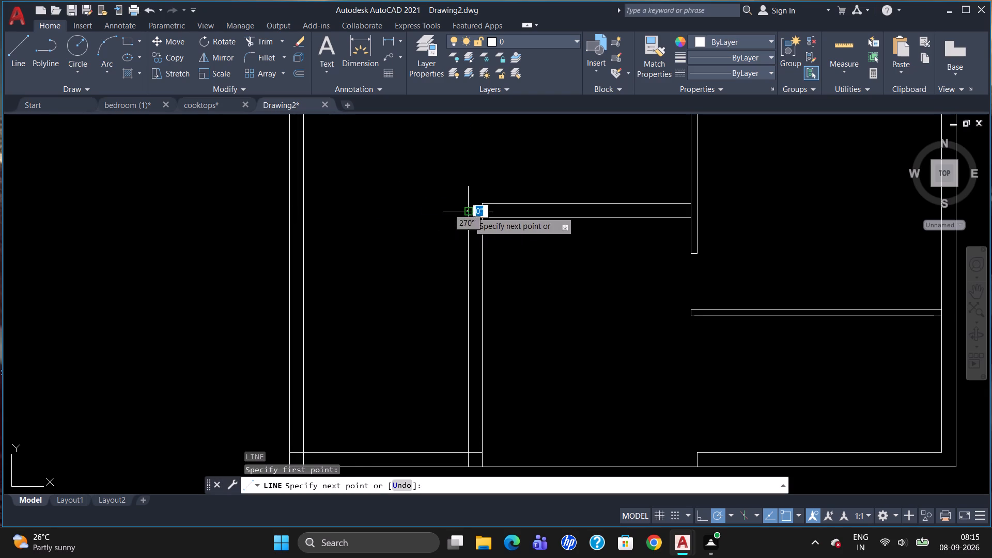
pyautogui.click(468, 176)
pyautogui.press('Escape')
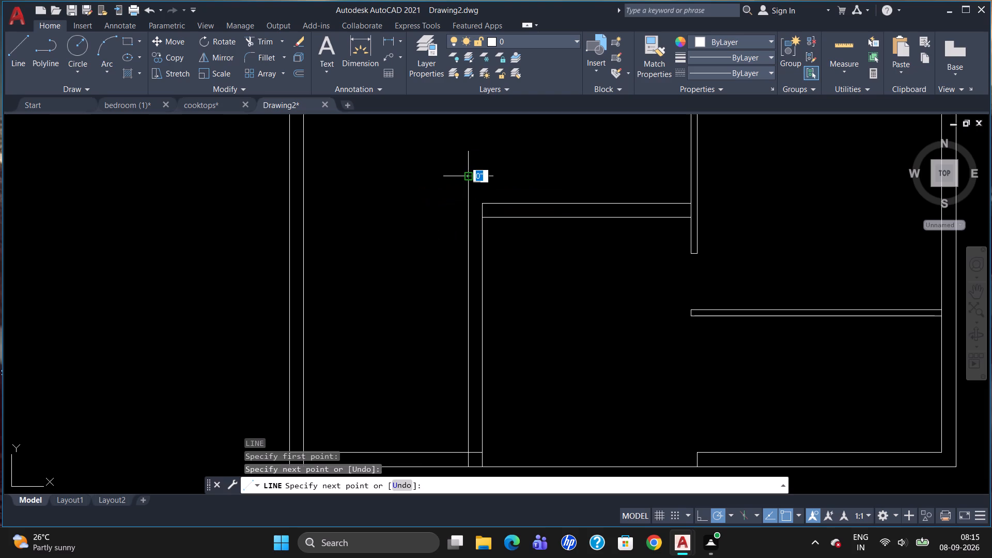
# Draw a horizontal line from the vertical extension to the west outer wall's inner line, level with the 9" horizontal wall's upper line.
pyautogui.press('l')
pyautogui.press('Return')
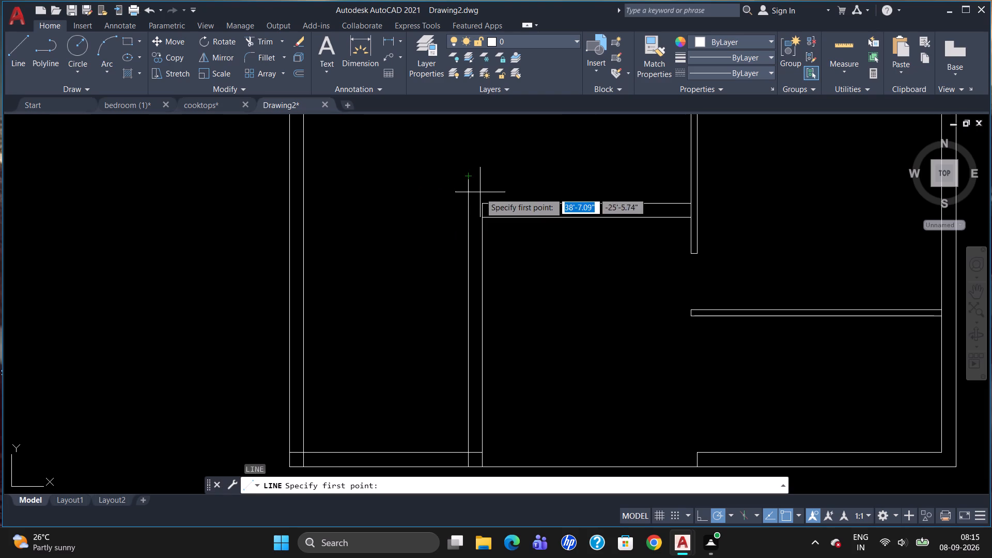
pyautogui.click(471, 204)
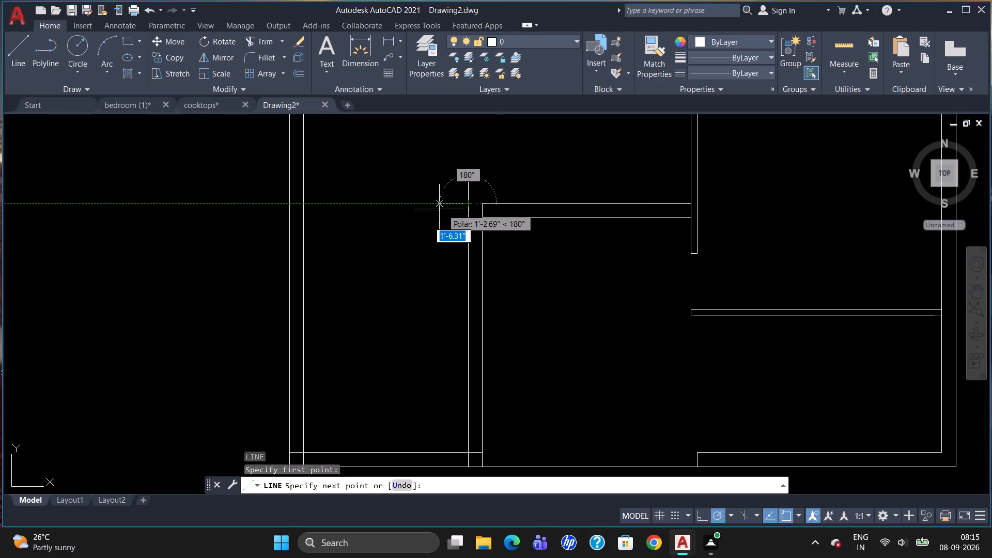
pyautogui.click(304, 204)
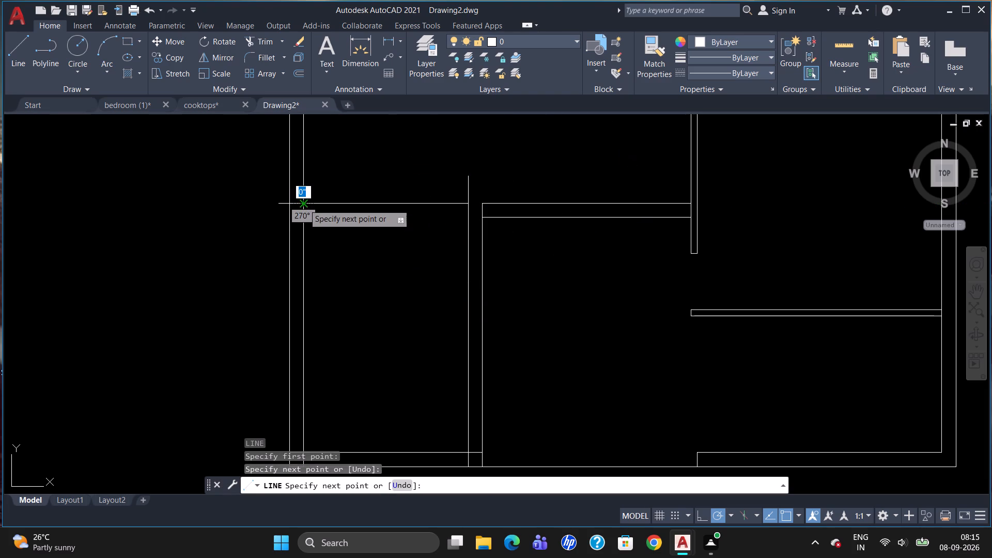
pyautogui.press('Escape')
# Offset the new horizontal line 4" downward for the partition's second line.
pyautogui.press('o')
pyautogui.press('Return')
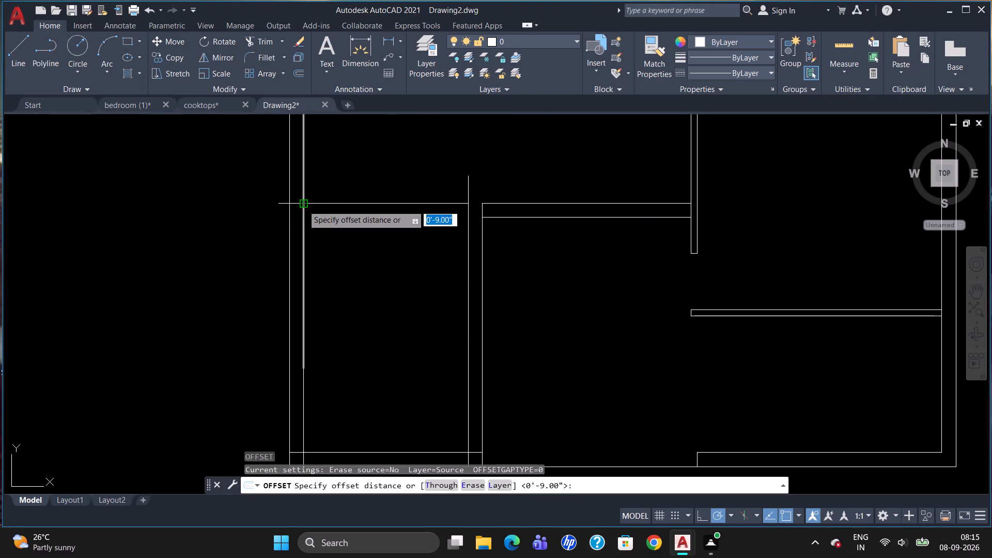
pyautogui.write('4"')
pyautogui.press('Return')
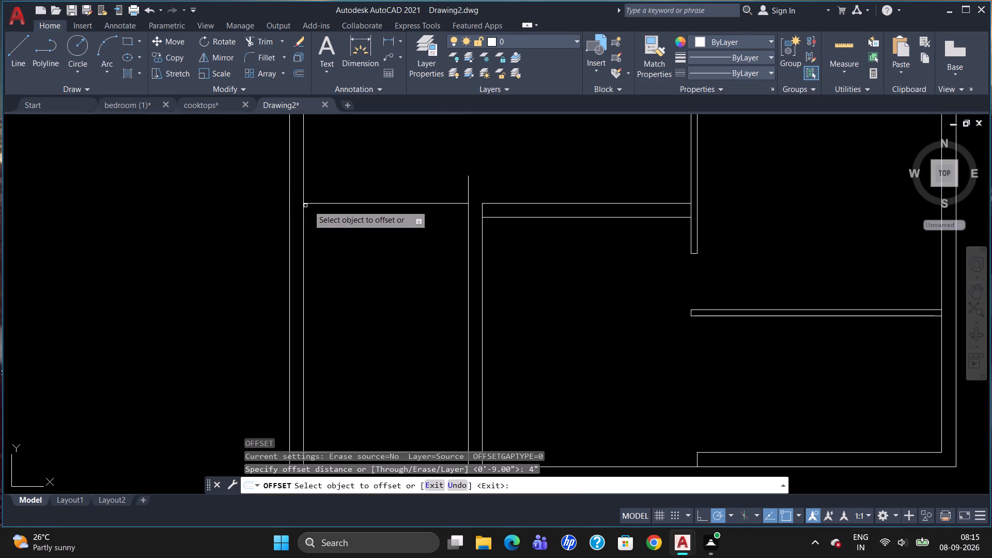
pyautogui.moveTo(317, 203); pyautogui.dragTo(323, 214)
pyautogui.click(325, 218)
pyautogui.press('Escape')
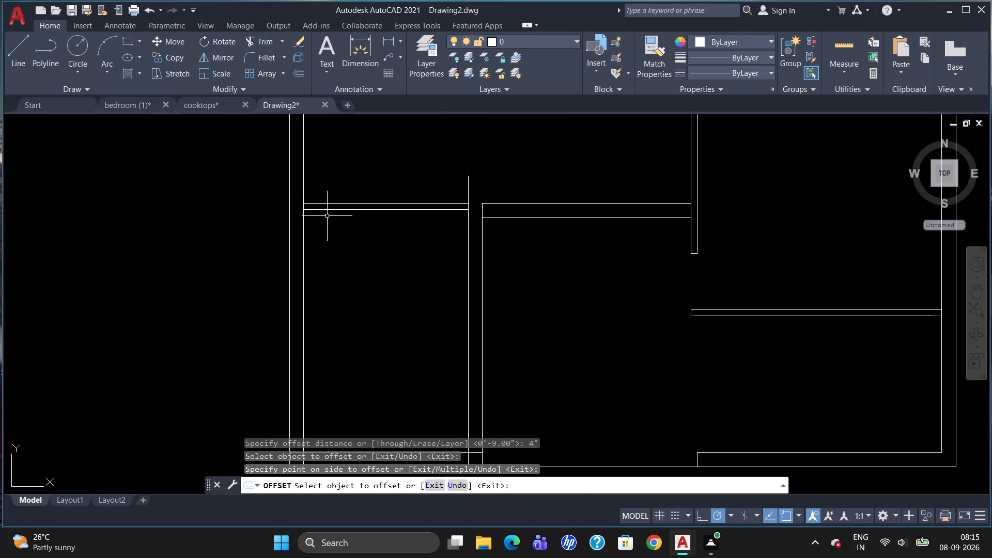
# Trim the vertical extension line above the new 4" partition.
pyautogui.write('TR')
pyautogui.press('Return')
pyautogui.press('Return')
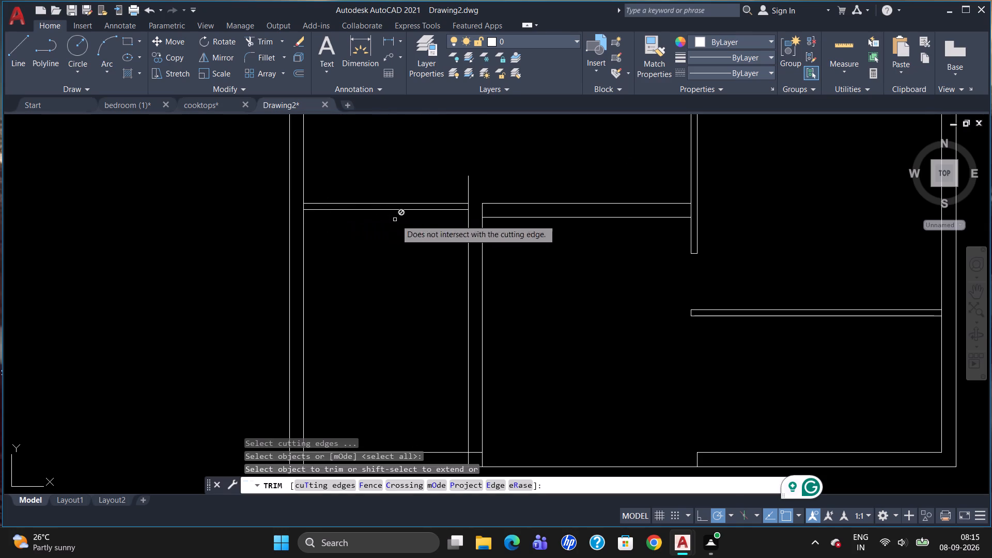
pyautogui.click(467, 192)
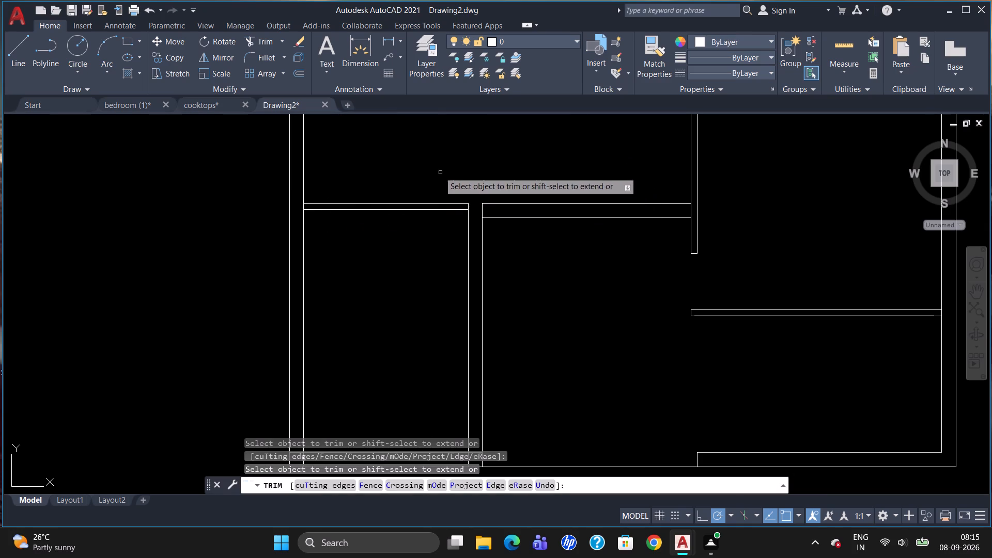
pyautogui.scroll(-1, 423, 164)
pyautogui.press('Escape')
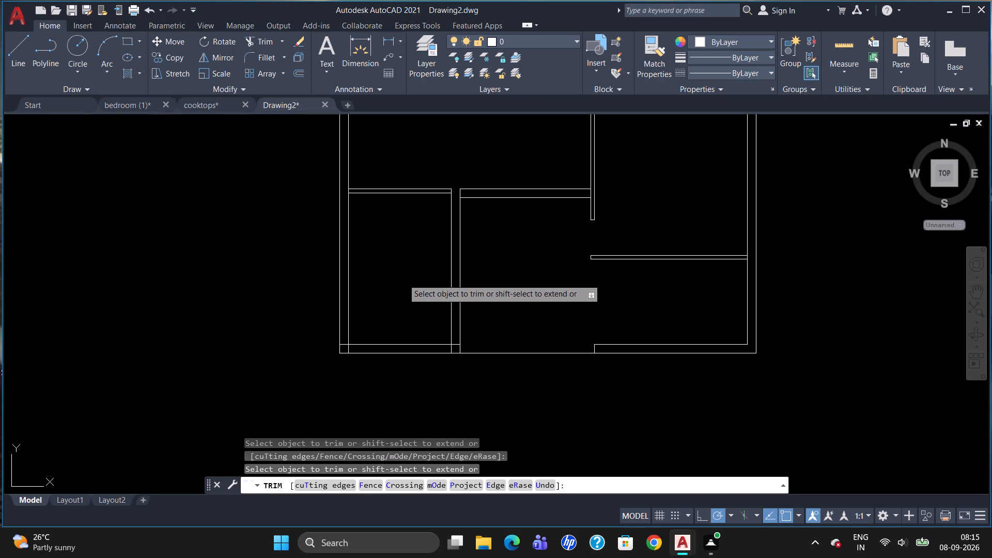
# Offset the 4" partition's lower line 6'7" downward into the southwest room.
pyautogui.press('o')
pyautogui.press('Return')
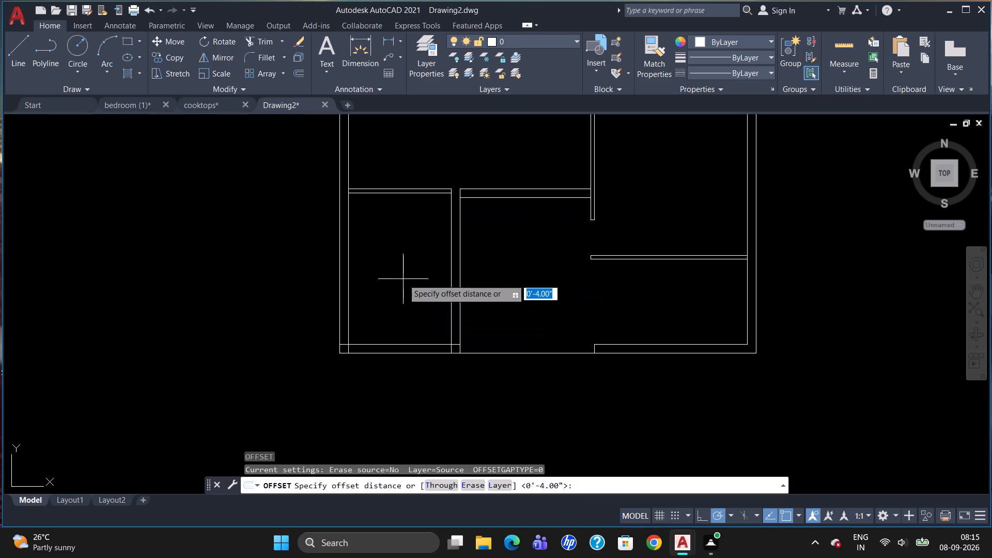
pyautogui.write('6\'7"')
pyautogui.press('Return')
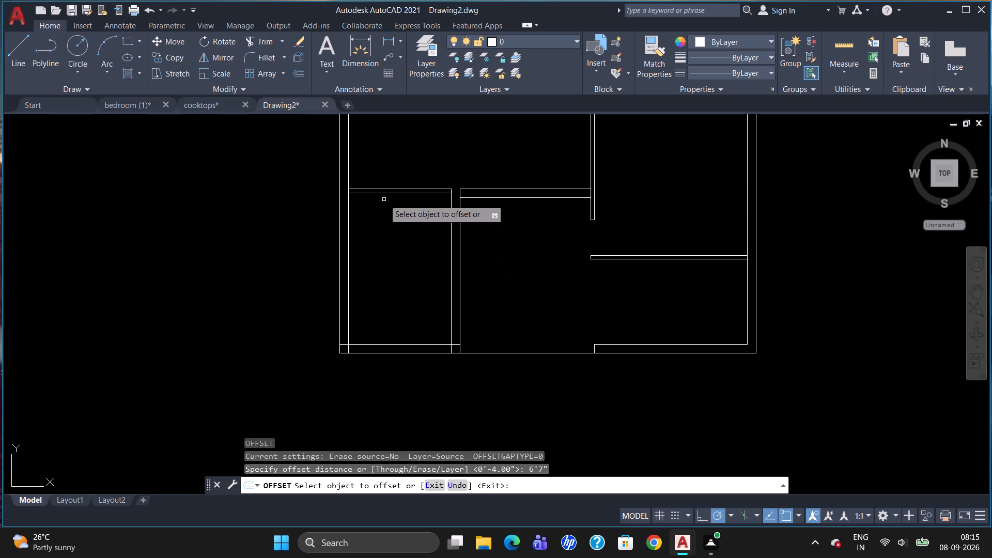
pyautogui.click(385, 194)
pyautogui.click(396, 235)
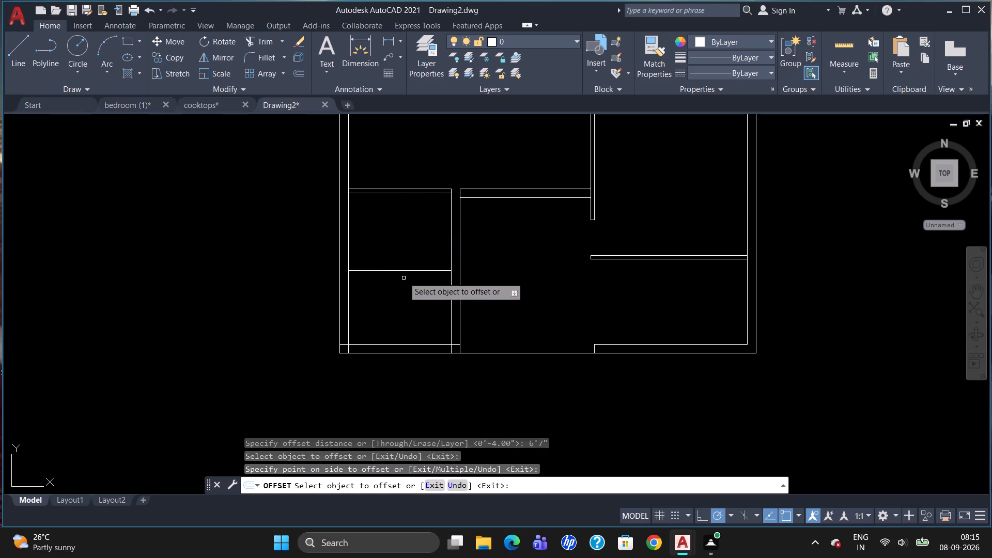
# Offset the new horizontal line in the southwest room 9" downward.
pyautogui.moveTo(402, 270); pyautogui.dragTo(402, 276)
pyautogui.write('9"')
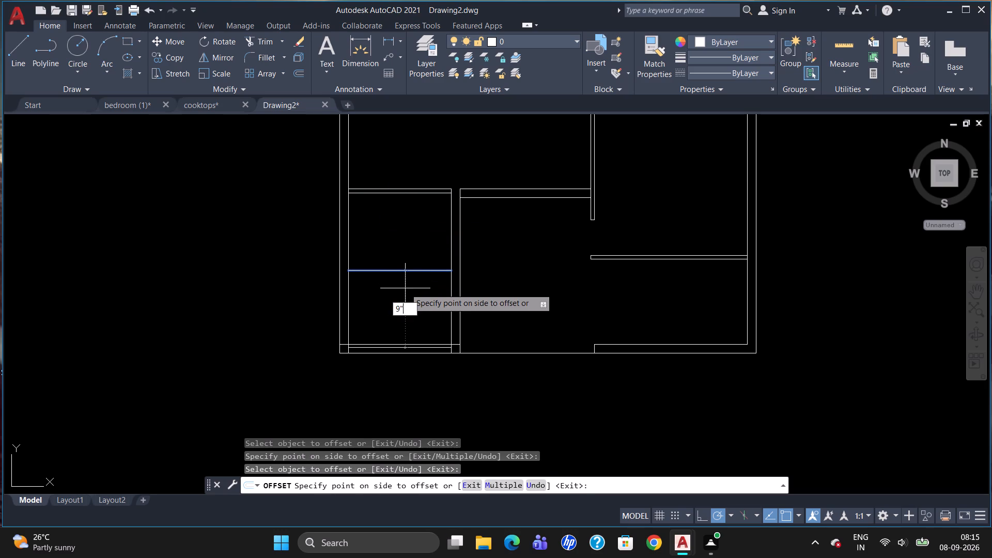
pyautogui.press('Return')
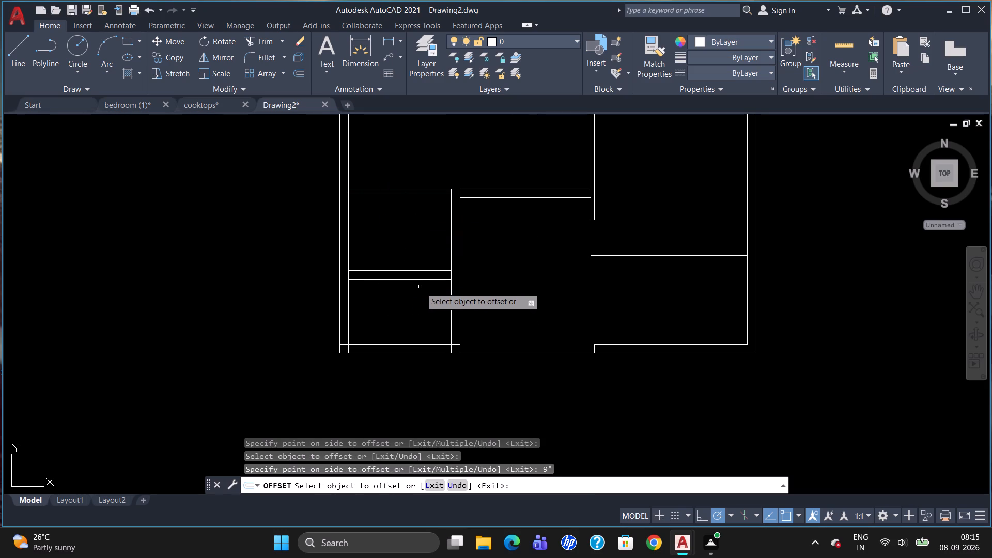
pyautogui.press('Escape')
# Draw a short horizontal line across the 9" vertical wall, continuing the new 9" cross wall's lower line to the wall's east line.
pyautogui.press('l')
pyautogui.press('Return')
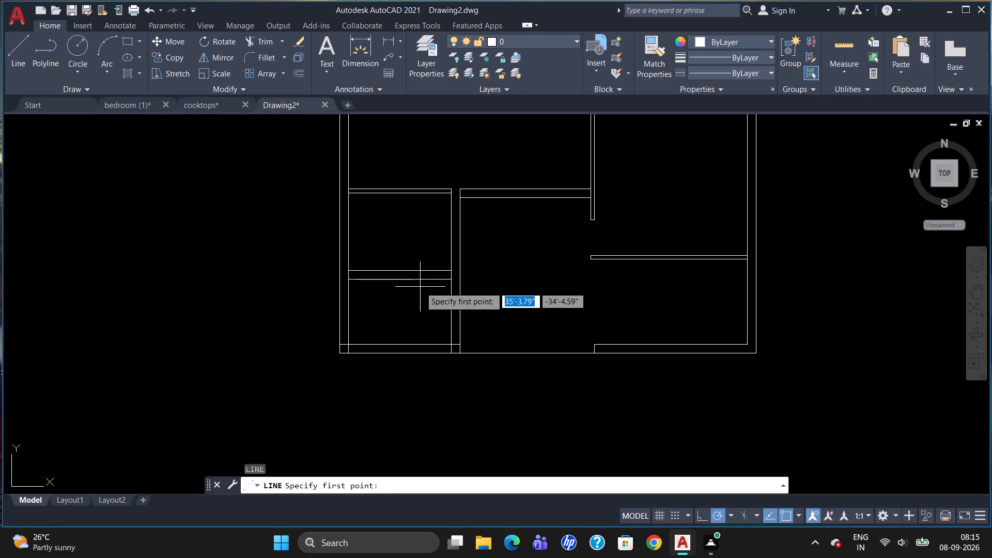
pyautogui.click(453, 279)
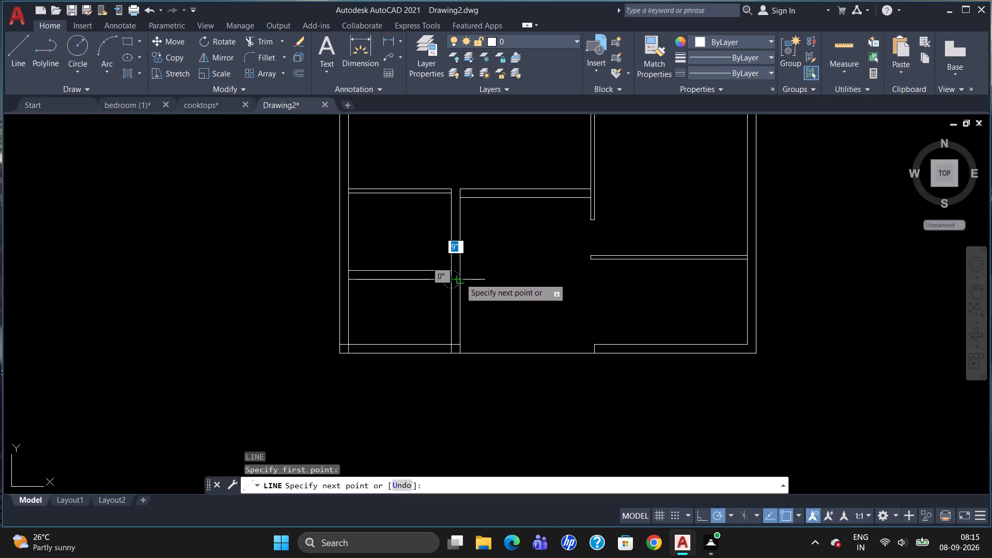
pyautogui.click(460, 278)
pyautogui.press('Escape')
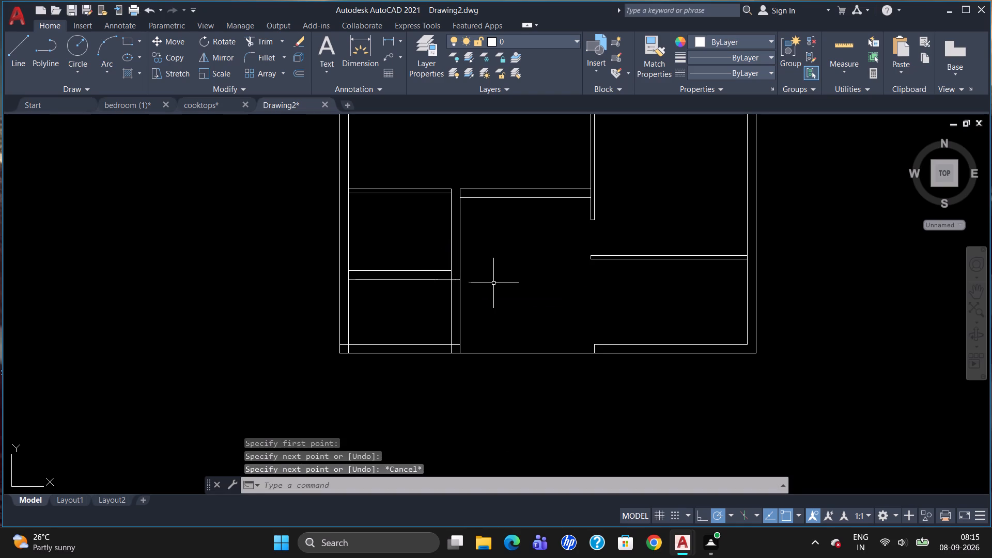
# Trim the 9" vertical wall's west line between the two lines of the new cross wall.
pyautogui.write('TR')
pyautogui.press('Return')
pyautogui.press('Return')
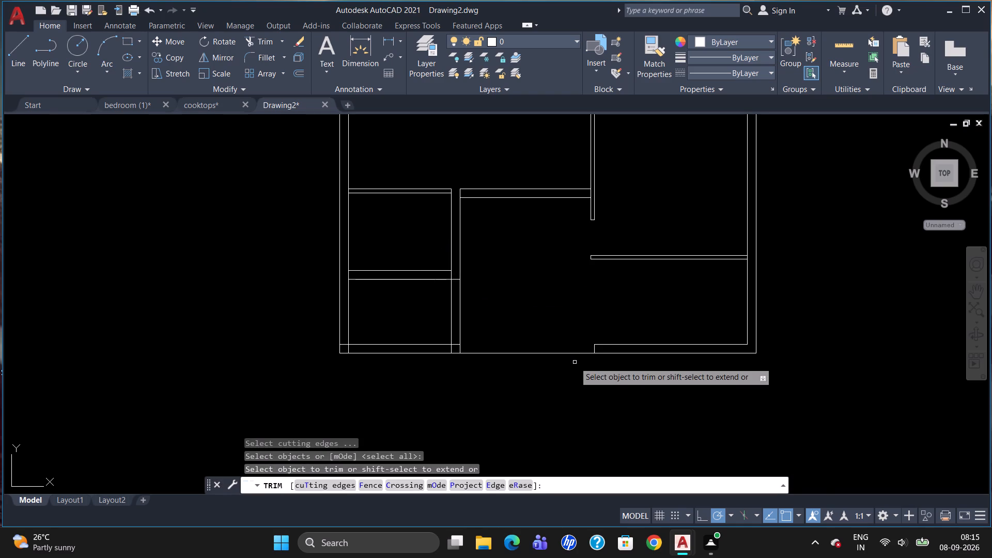
pyautogui.scroll(1, 441, 267)
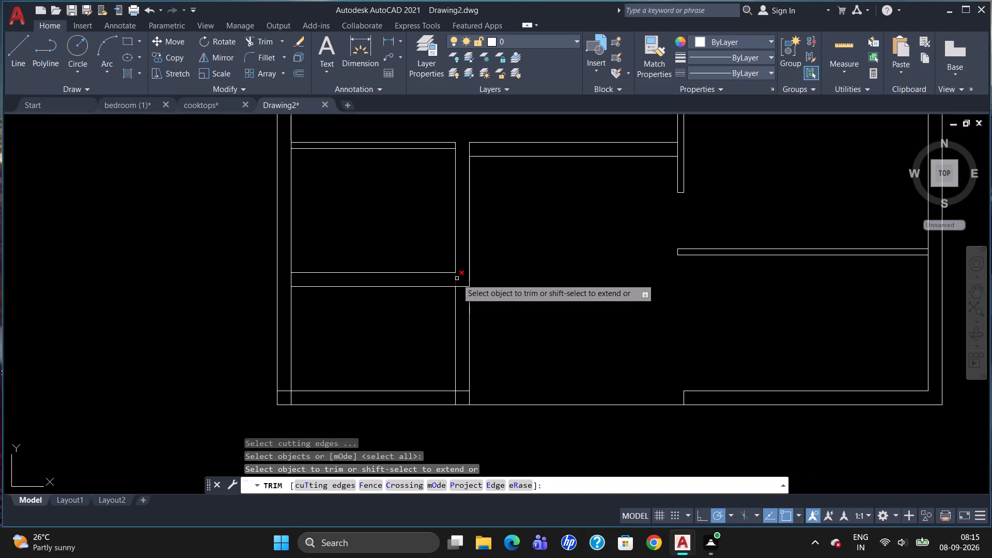
pyautogui.click(457, 278)
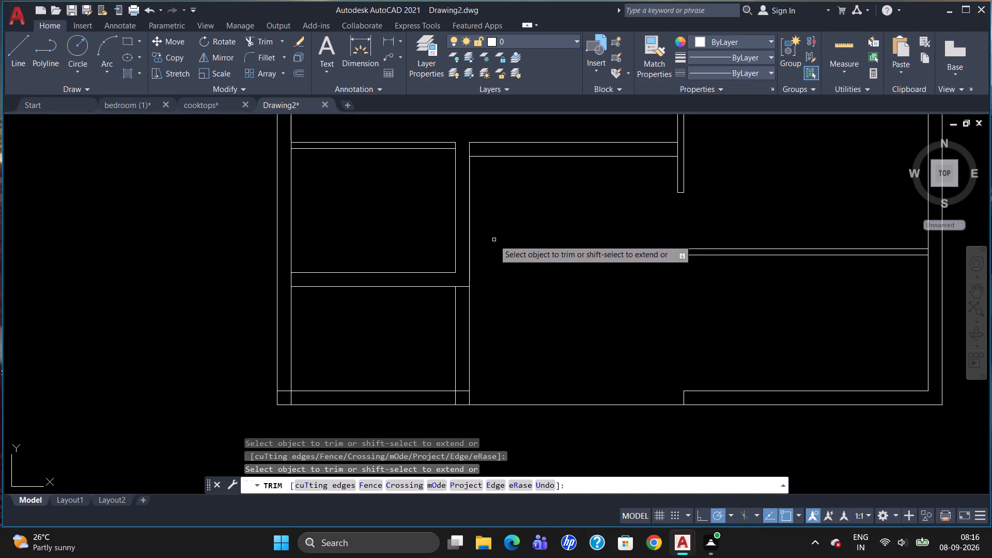
# Erase the short piece of the 9" vertical wall's east line at its upper junction with the eastward 9" wall.
pyautogui.click(470, 150)
pyautogui.press('Escape')
pyautogui.click(469, 151)
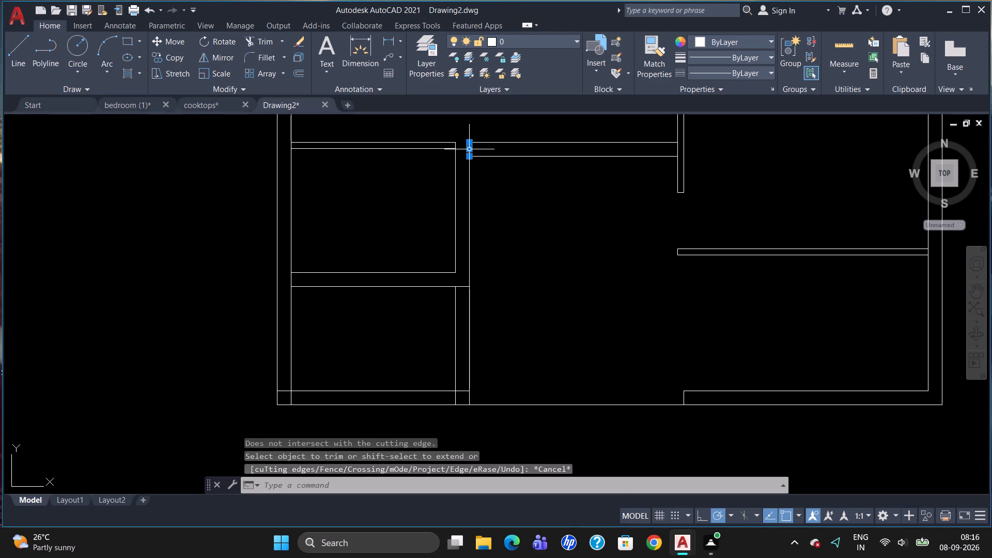
pyautogui.press('Delete')
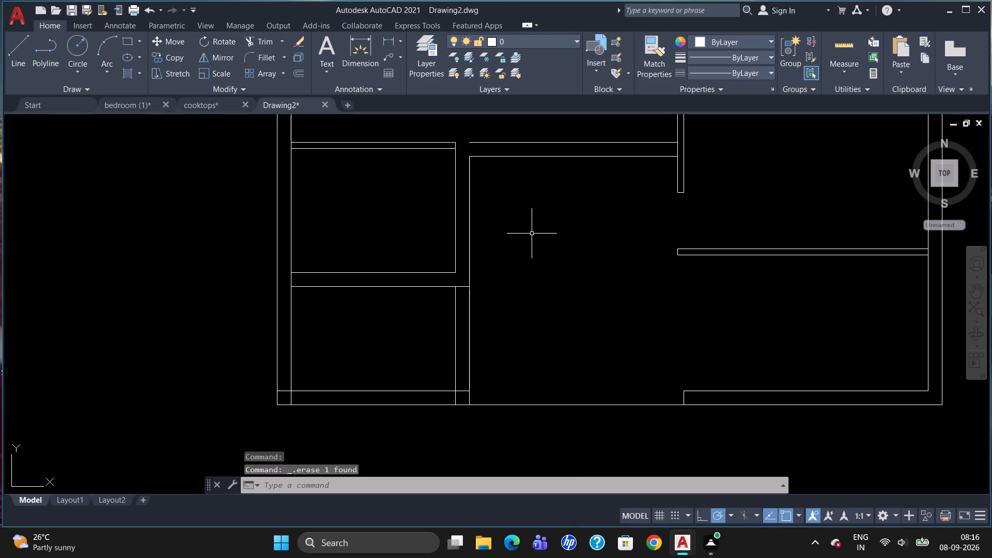
# Draw a short horizontal line across the top of the 9" vertical wall, joining the upper wall lines on both sides.
pyautogui.press('l')
pyautogui.press('Return')
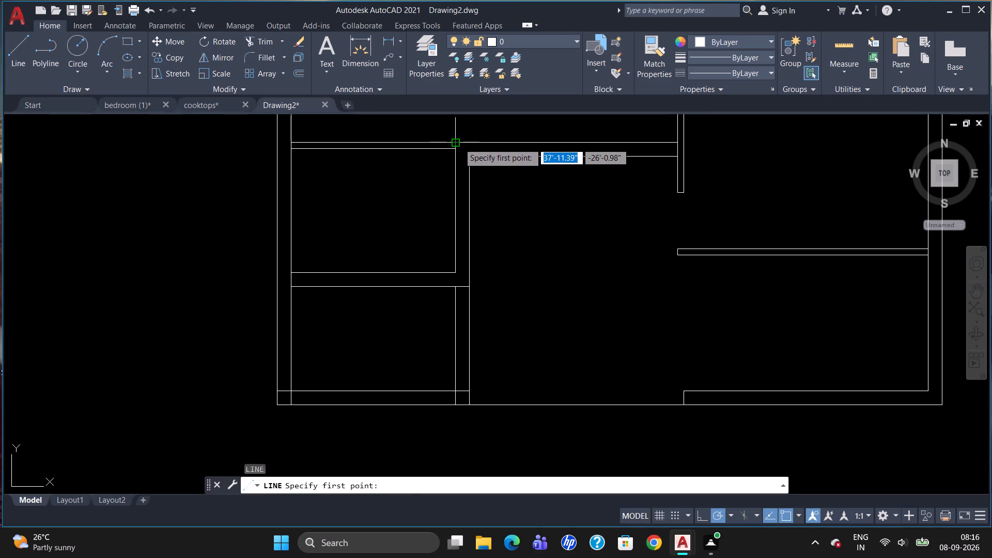
pyautogui.click(459, 143)
pyautogui.click(475, 143)
pyautogui.press('Escape')
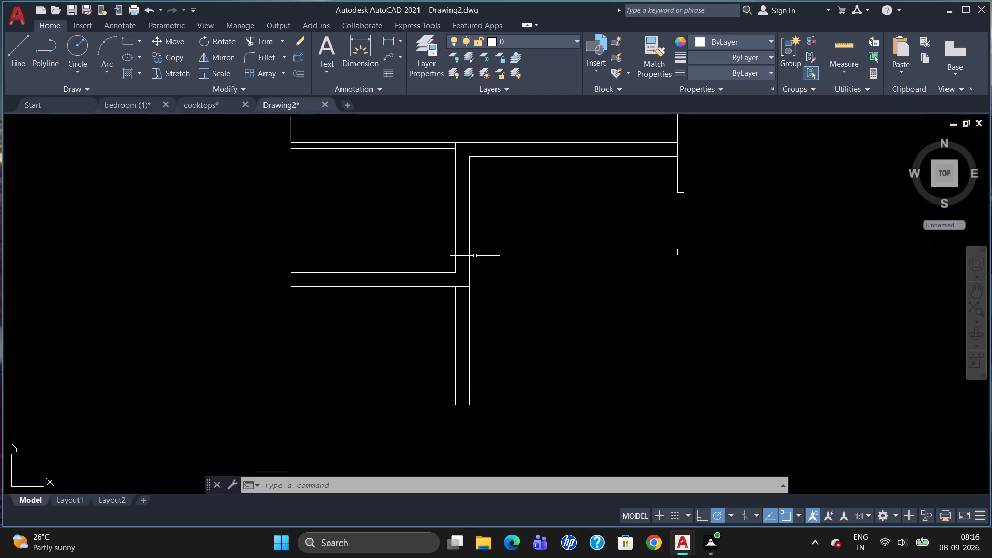
# Erase the inner line of the south wall in the southwest room.
pyautogui.scroll(-1, 479, 256)
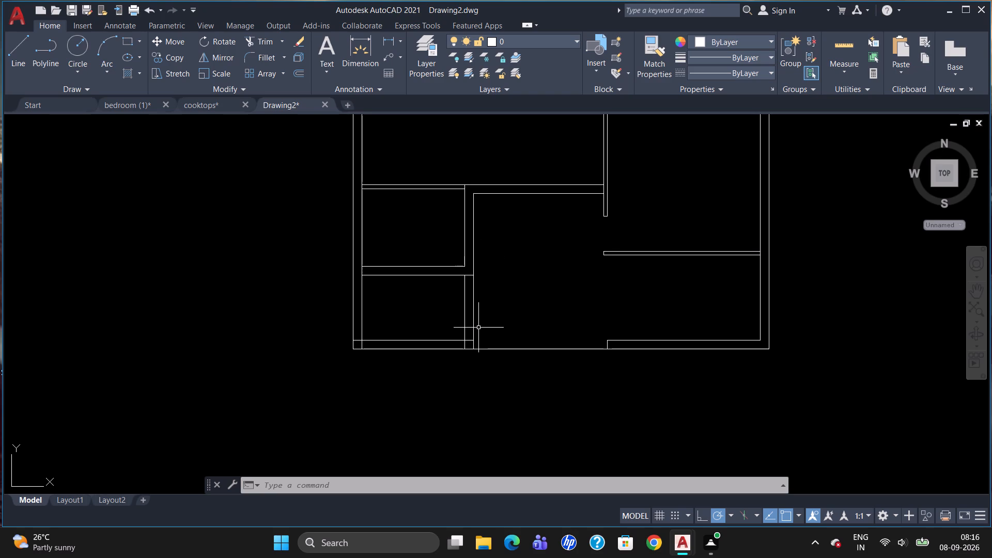
pyautogui.click(420, 339)
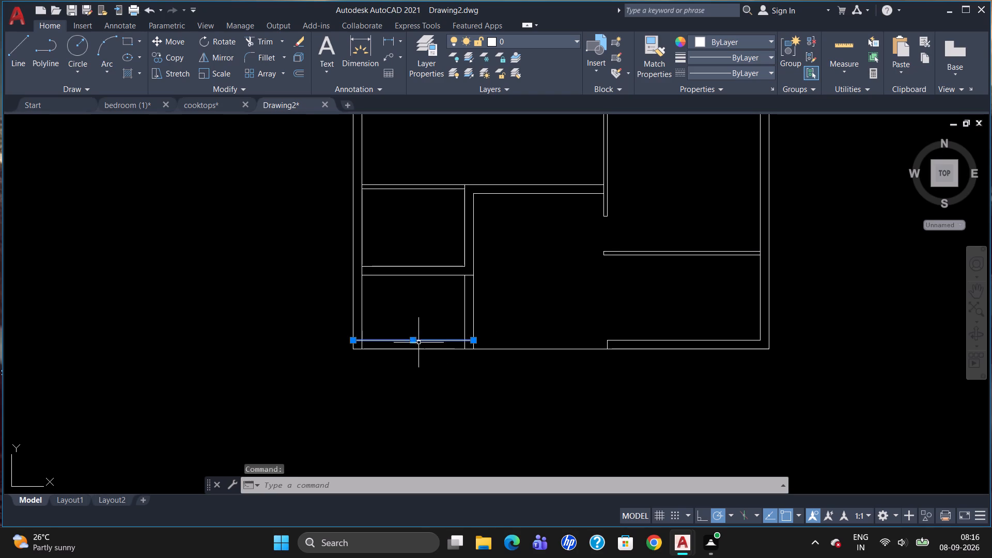
pyautogui.press('Delete')
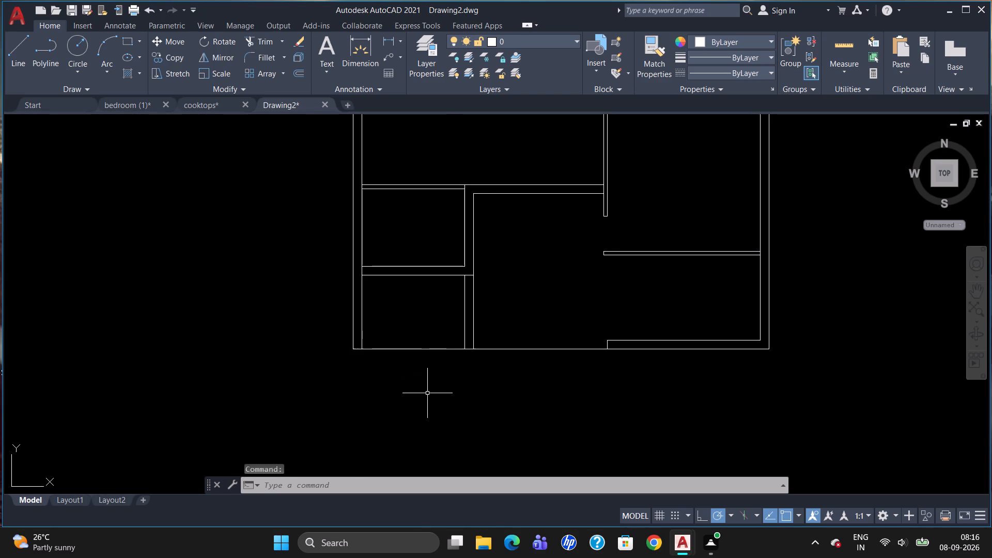
# Trim the south wall's outer line between the west wall and the 9" vertical wall.
pyautogui.write('TR')
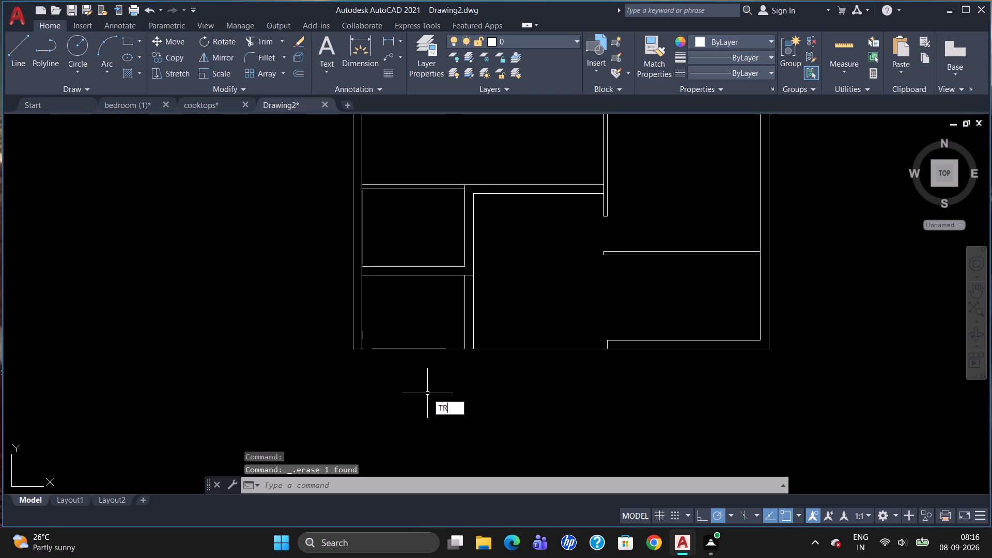
pyautogui.press('Return')
pyautogui.press('Return')
pyautogui.moveTo(408, 315); pyautogui.dragTo(427, 398)
pyautogui.click(427, 398)
pyautogui.click(464, 313)
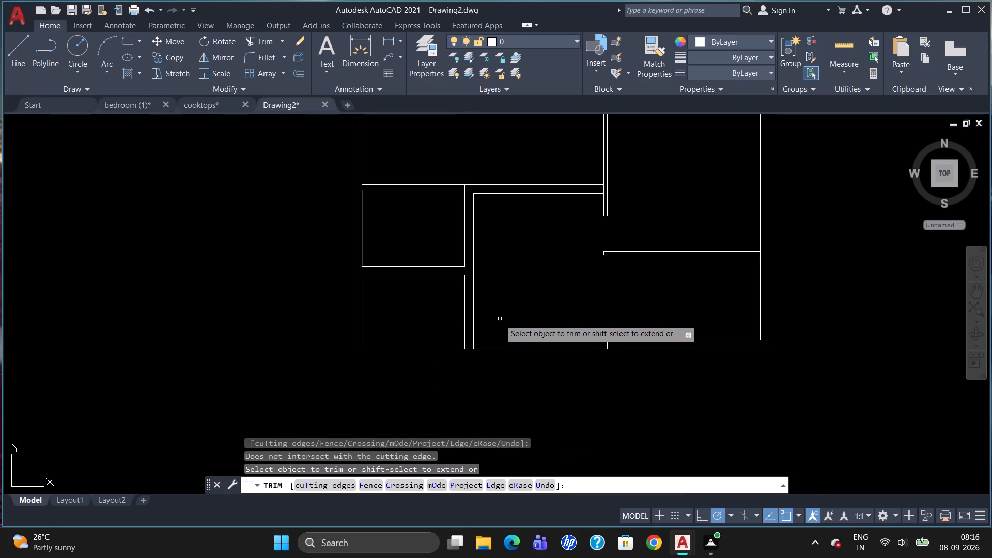
pyautogui.press('Escape')
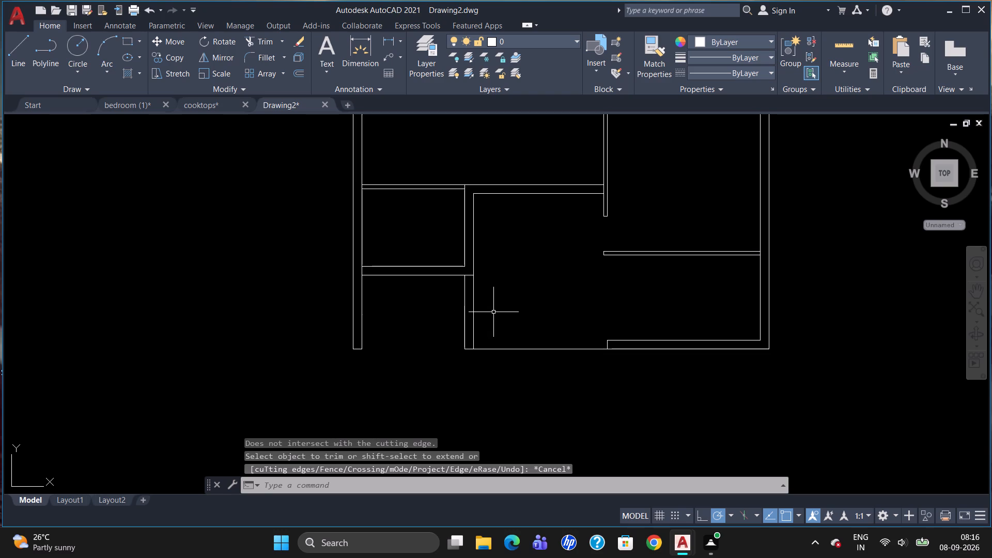
# Trim the 9" vertical wall's east line below the 9" cross wall.
pyautogui.write('TR')
pyautogui.press('Return')
pyautogui.press('Return')
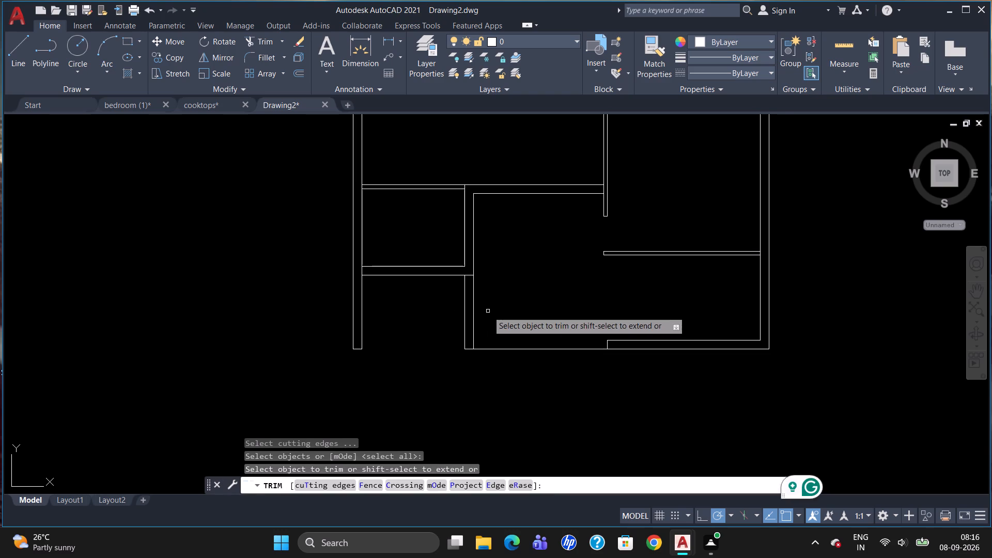
pyautogui.click(474, 326)
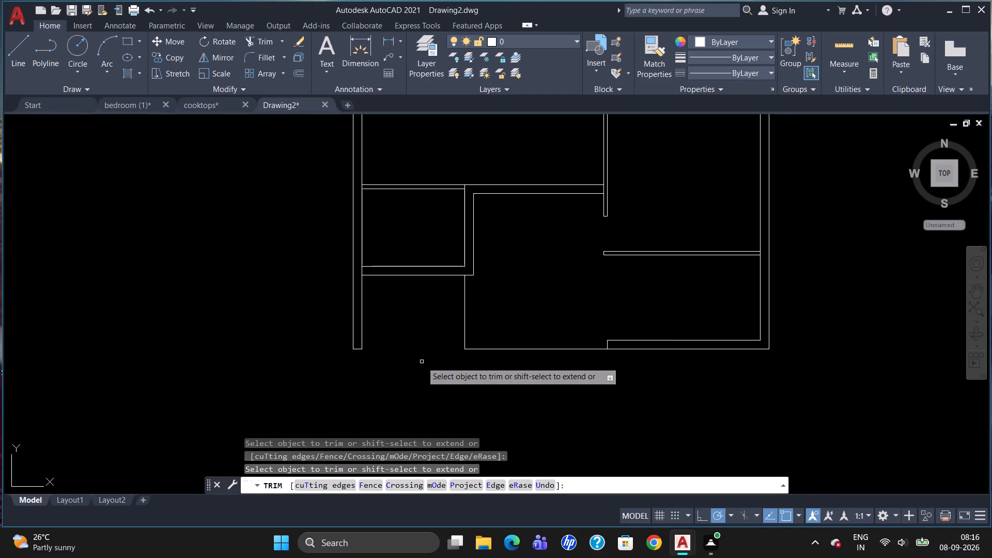
# Erase the lower segment of the west wall's inner line below the 9" cross wall.
pyautogui.click(362, 312)
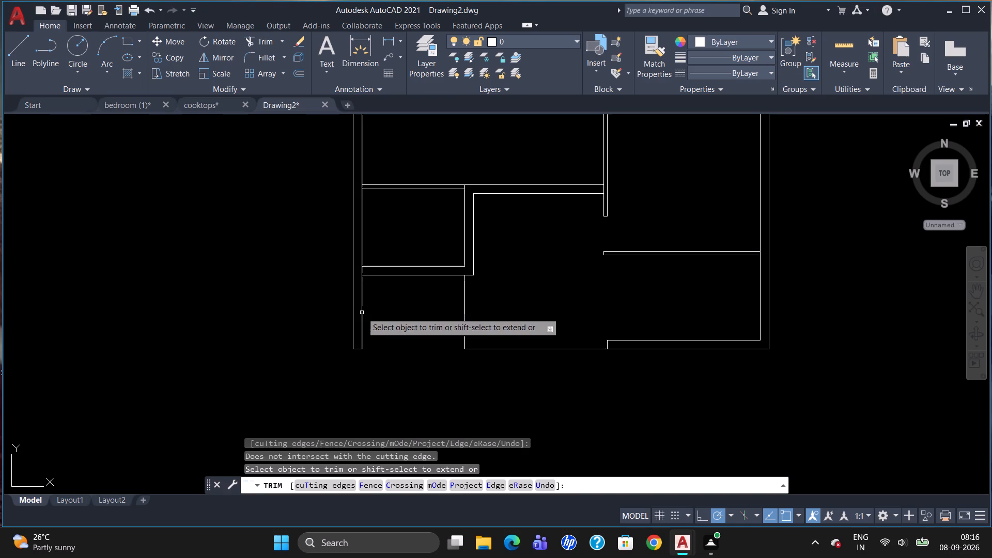
pyautogui.click(363, 312)
pyautogui.press('Escape')
pyautogui.click(363, 312)
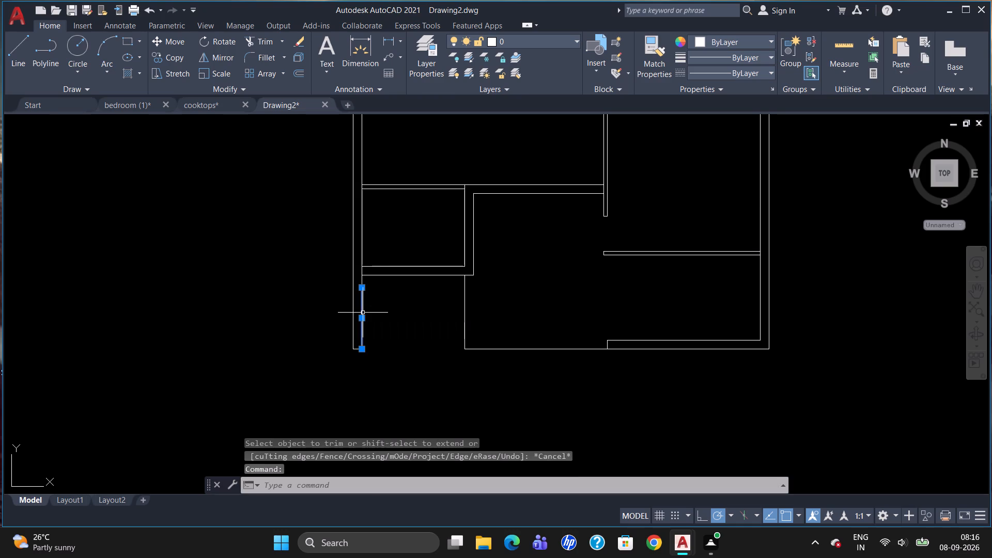
pyautogui.press('Delete')
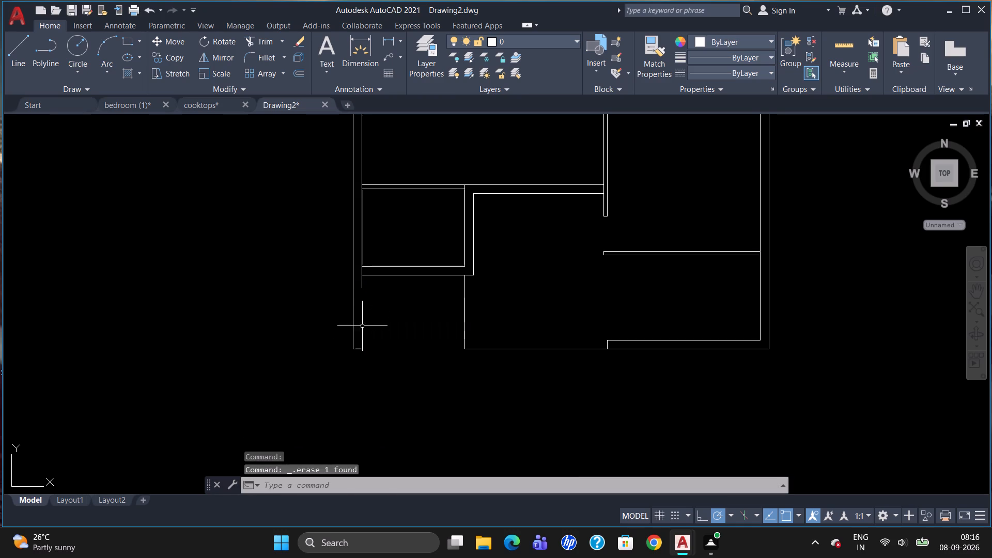
# Erase the short horizontal line closing the bottom end of the west wall.
pyautogui.click(358, 352)
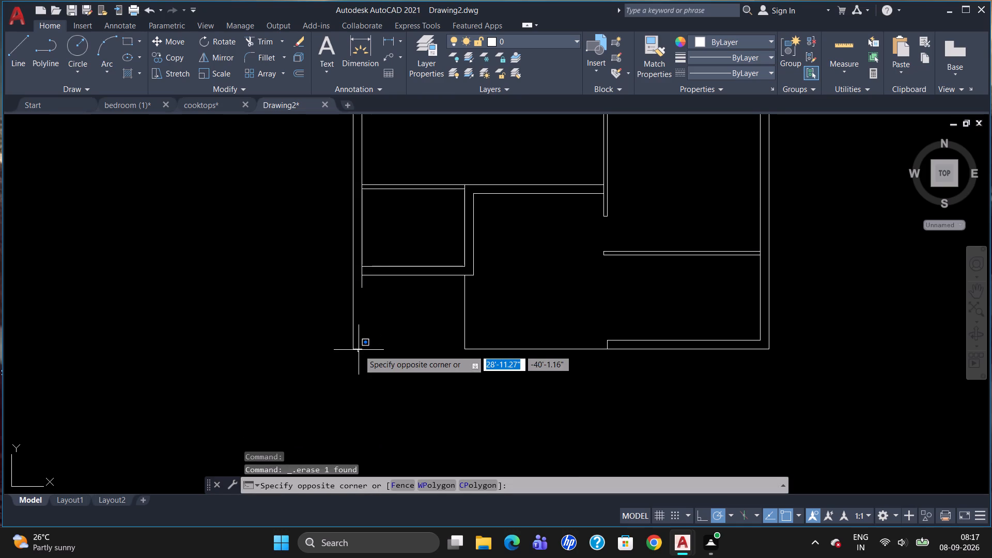
pyautogui.click(356, 350)
pyautogui.press('Delete')
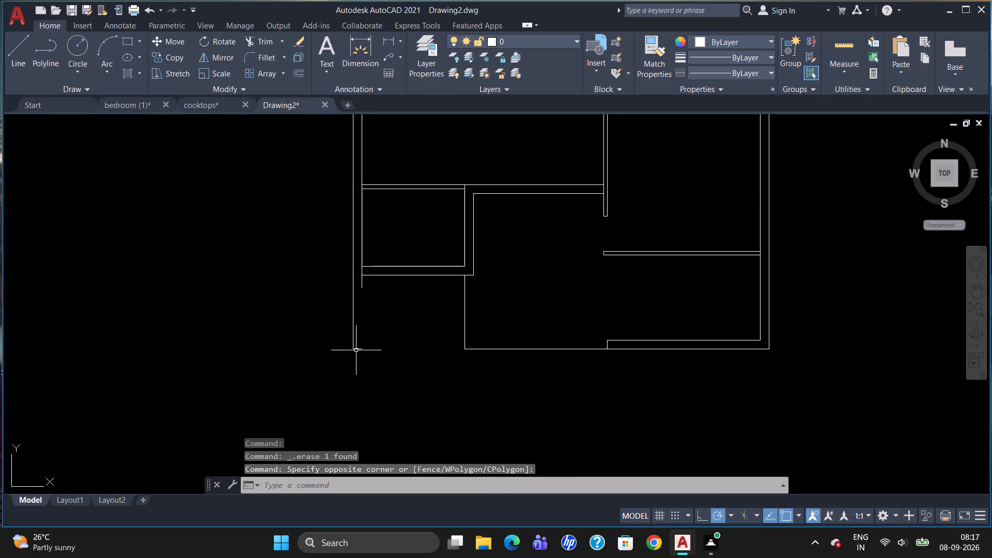
pyautogui.click(355, 350)
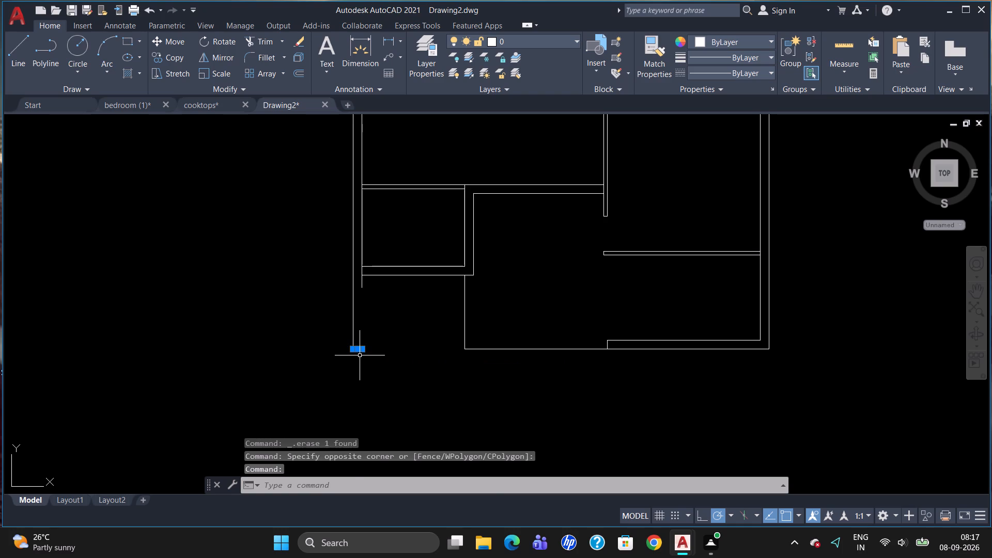
pyautogui.press('Delete')
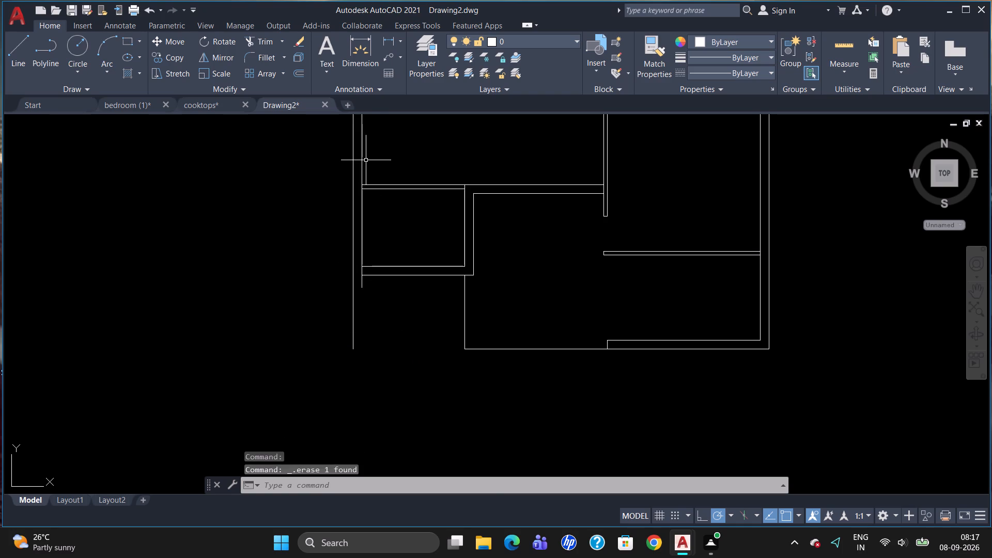
# Trim the west wall's inner line where the 4" partition and the 9" cross wall meet it.
pyautogui.scroll(1, 371, 164)
pyautogui.write('TR')
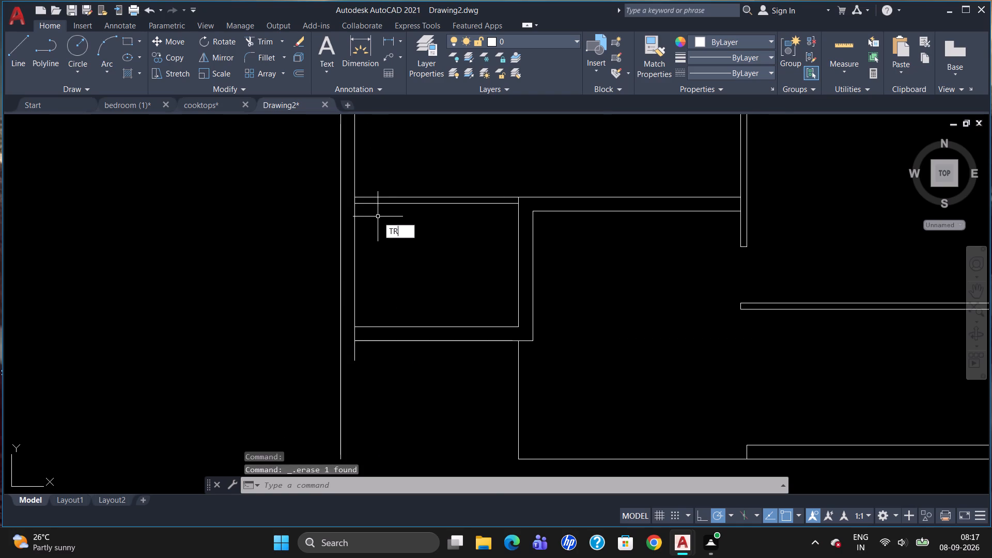
pyautogui.press('Return')
pyautogui.press('Return')
pyautogui.scroll(2, 359, 211)
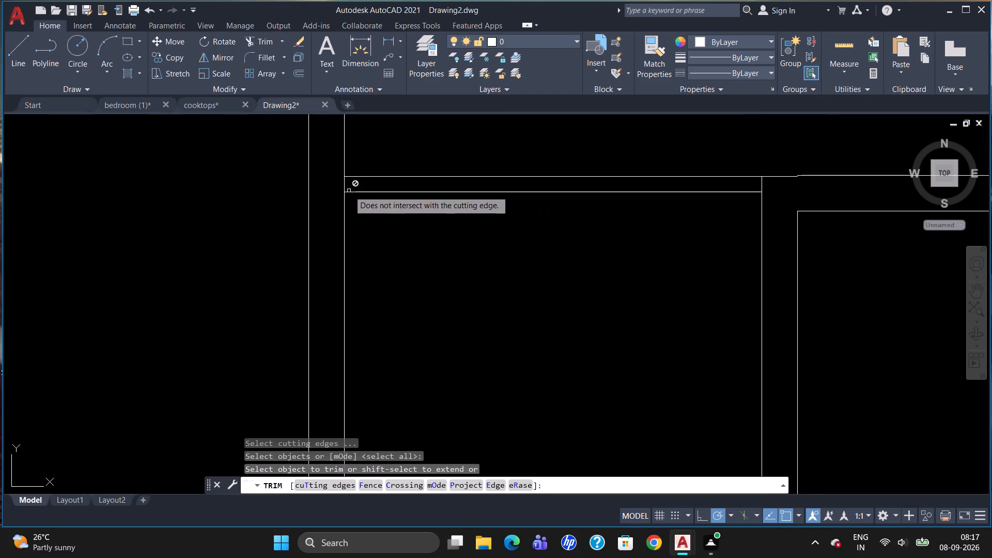
pyautogui.click(346, 187)
pyautogui.scroll(-2, 412, 192)
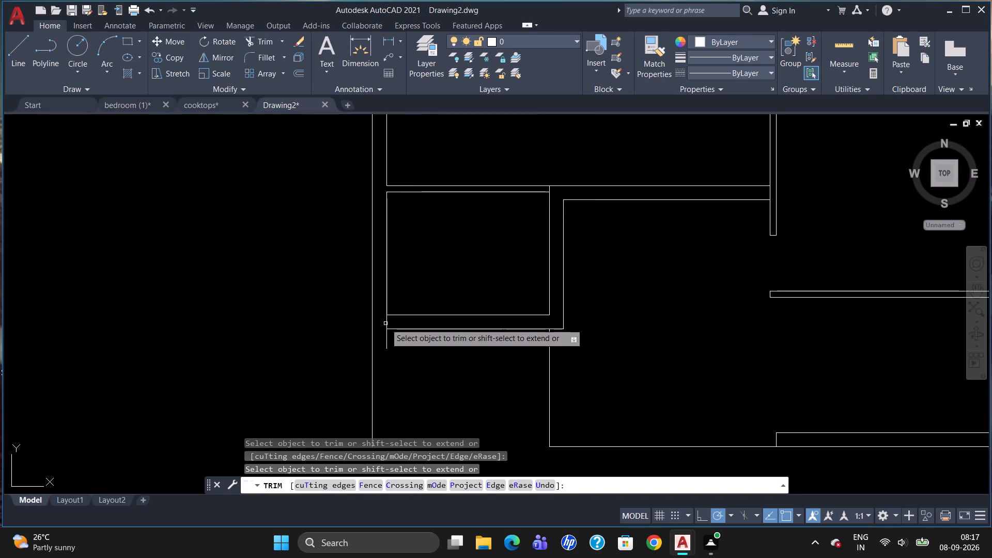
pyautogui.click(385, 325)
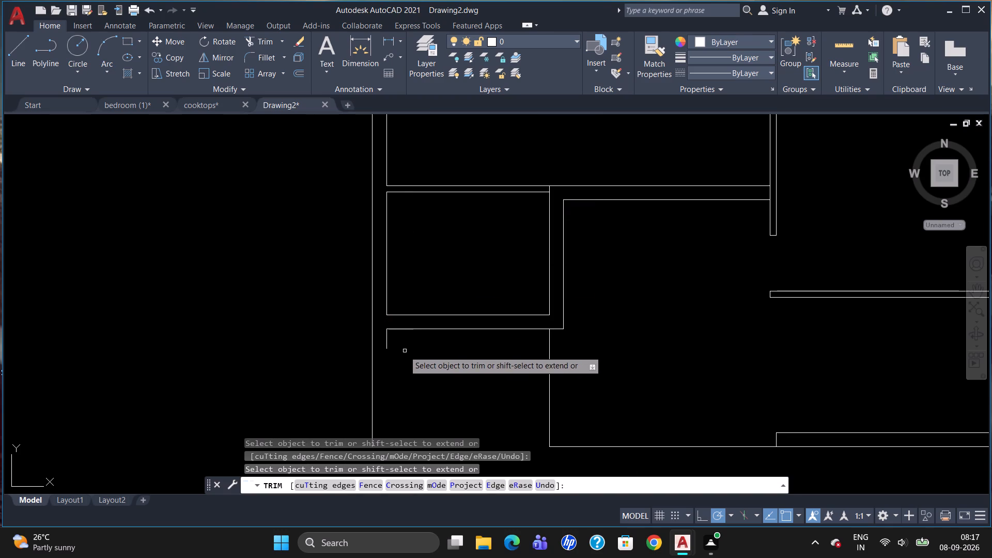
# Erase the leftover stub of the west wall's inner line below the cross wall.
pyautogui.press('Escape')
pyautogui.click(388, 339)
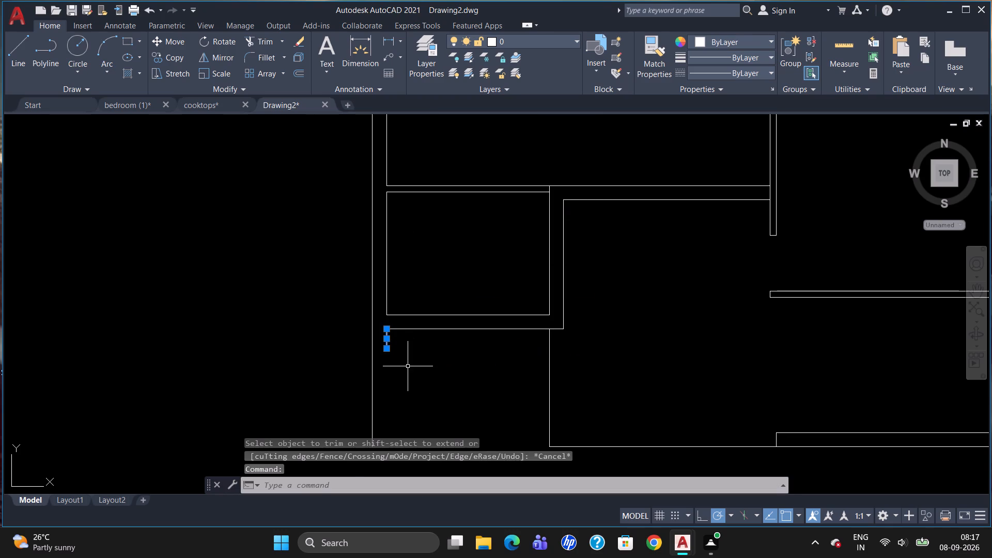
pyautogui.press('Delete')
# Draw a short horizontal line extending the cross wall's lower line to the west wall's outer line.
pyautogui.press('l')
pyautogui.press('Return')
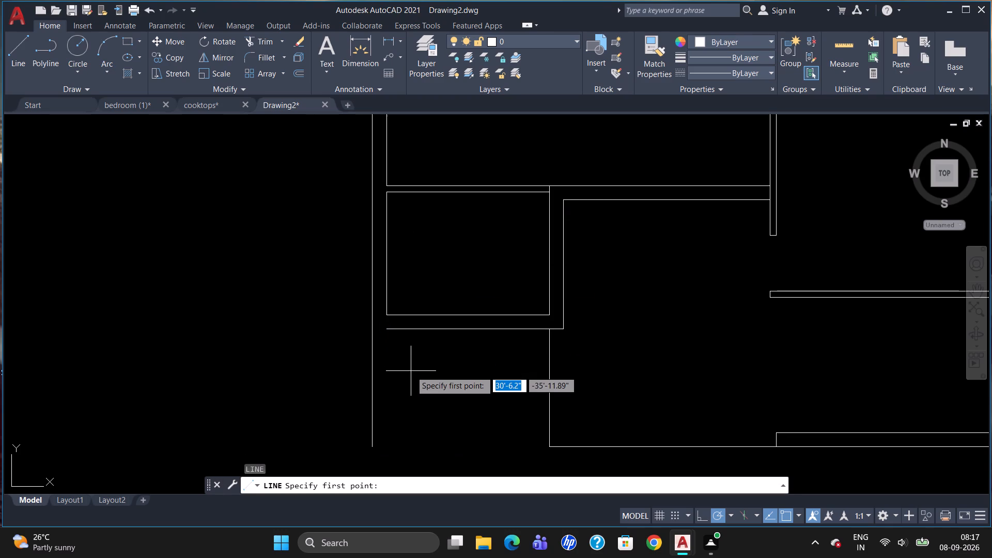
pyautogui.click(387, 331)
pyautogui.click(373, 329)
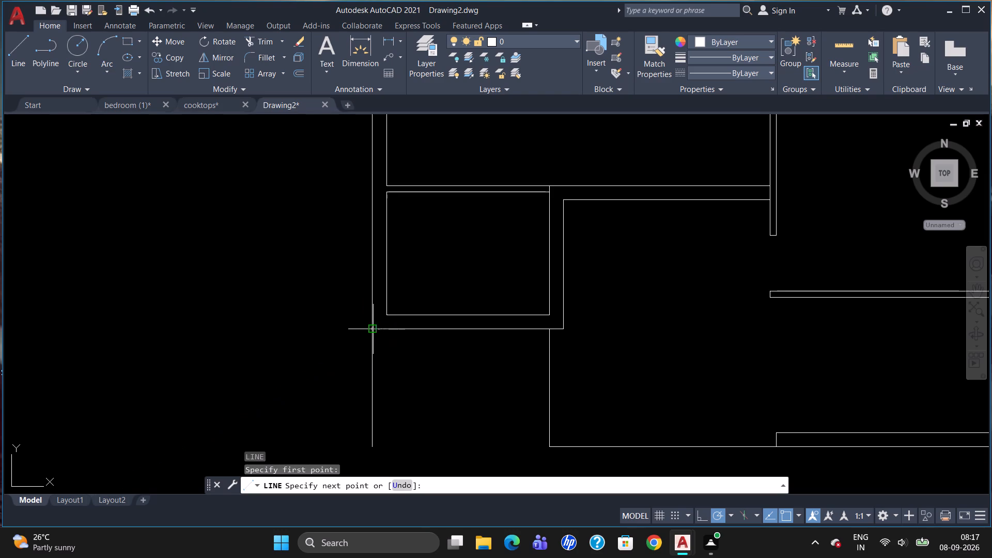
pyautogui.press('Escape')
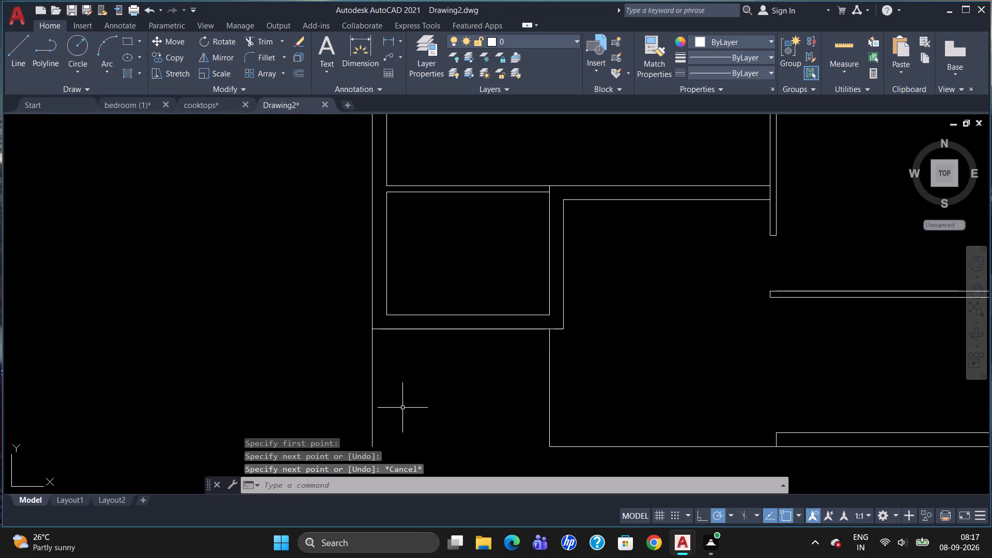
# Erase the lower segment of the west wall's outer line and trim its remaining stub below the cross wall.
pyautogui.click(372, 404)
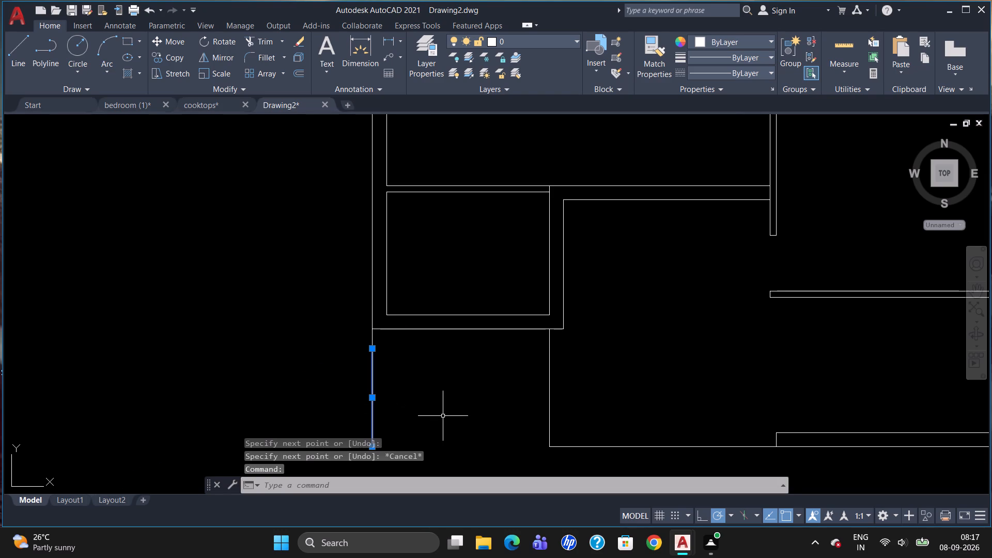
pyautogui.press('Delete')
pyautogui.write('TR')
pyautogui.press('Return')
pyautogui.press('Return')
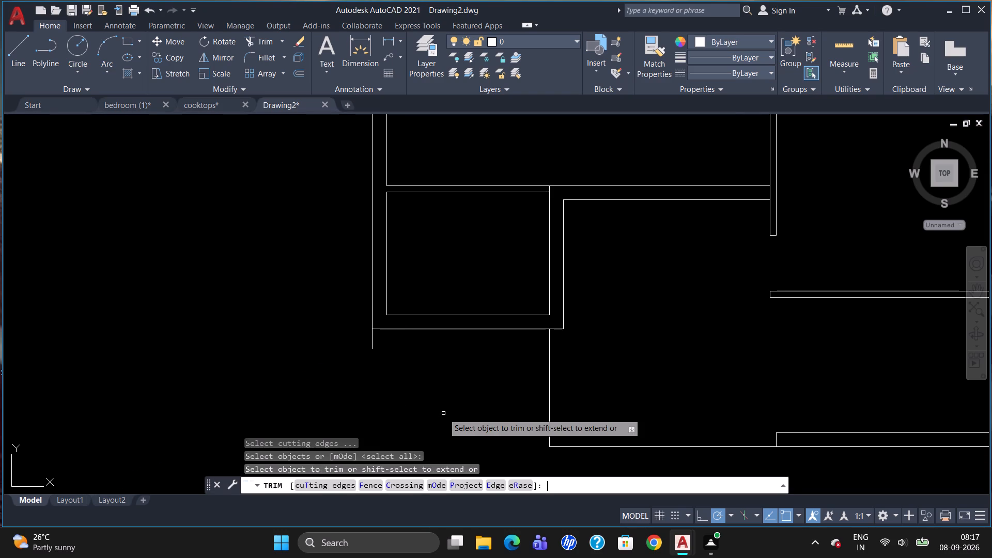
pyautogui.click(370, 337)
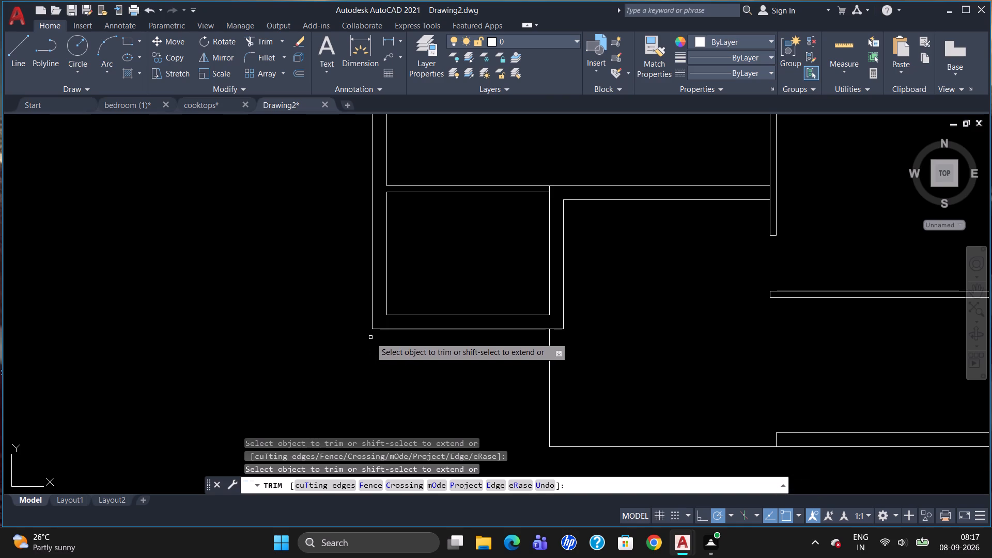
pyautogui.scroll(-2, 378, 372)
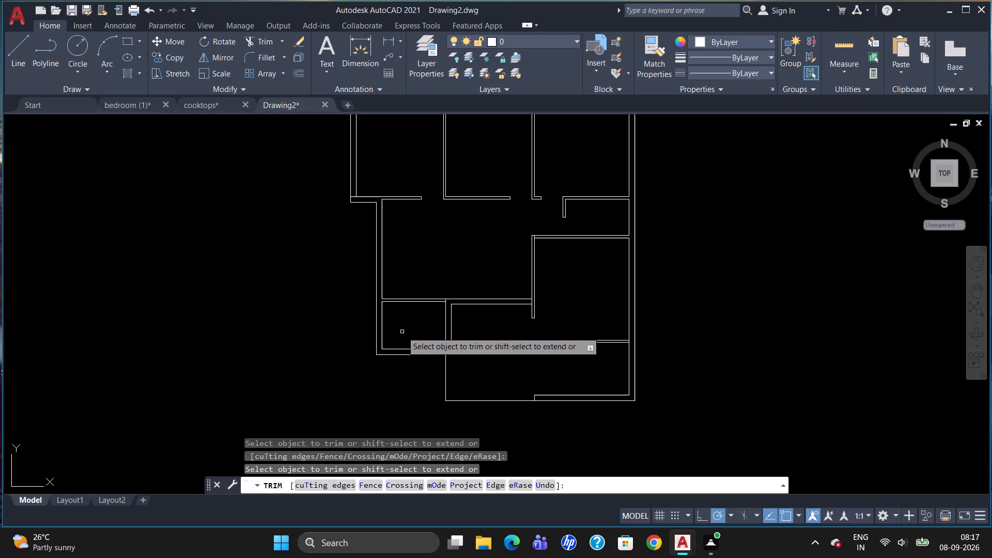
pyautogui.press('Escape')
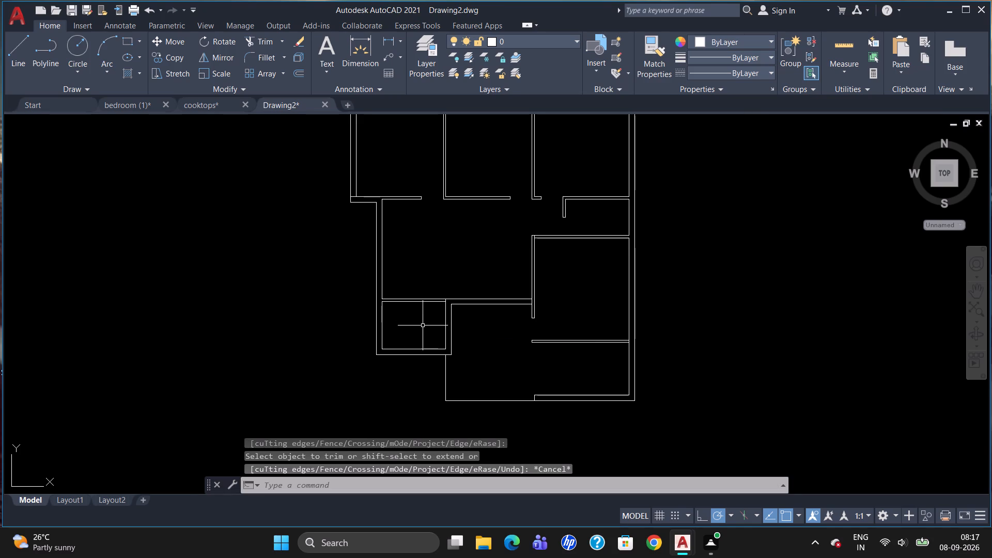
# Draw a short line across the 4" partition above the small southwest room, 2'6" west of the room's east wall.
pyautogui.scroll(2, 421, 317)
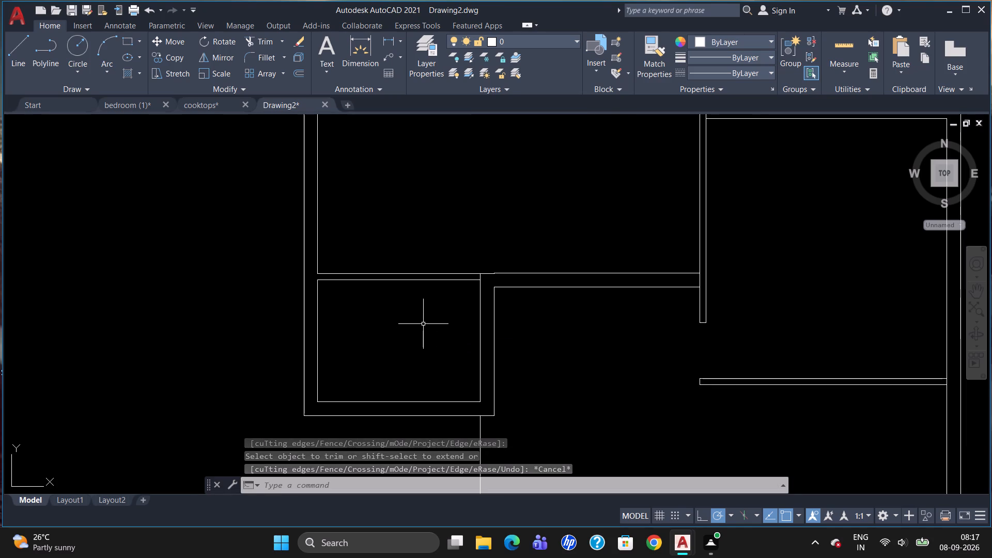
pyautogui.press('l')
pyautogui.press('Return')
pyautogui.press('y')
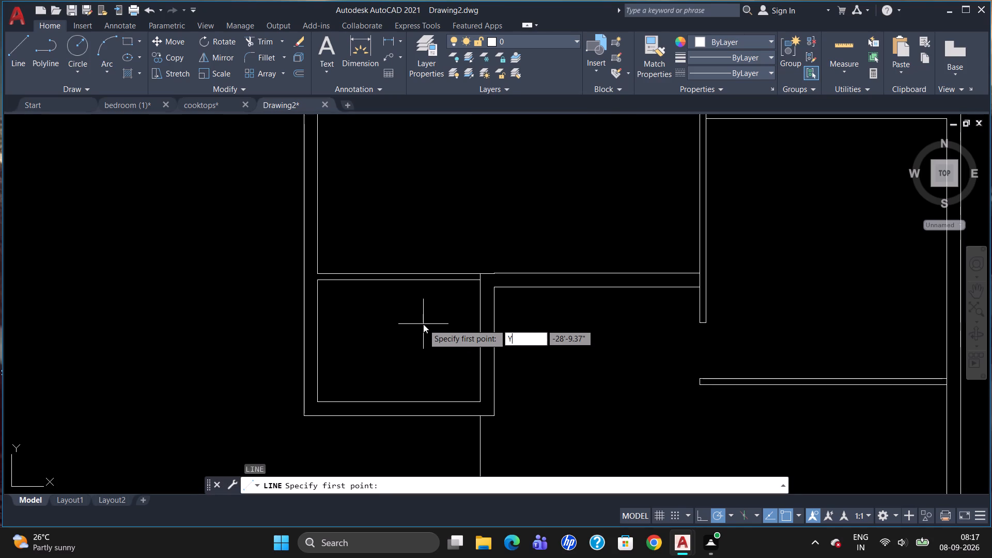
pyautogui.press('BackSpace')
pyautogui.write('TK')
pyautogui.press('Return')
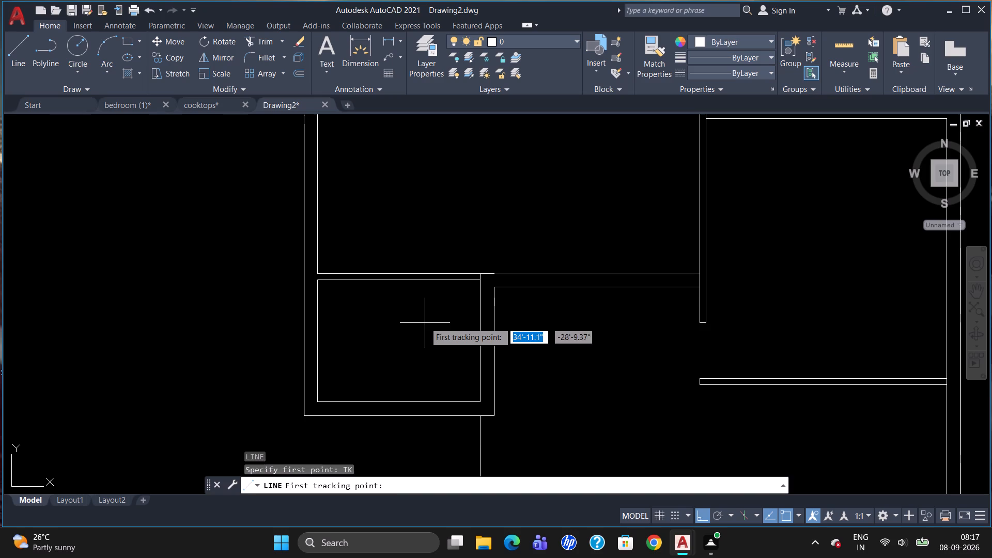
pyautogui.scroll(2, 461, 289)
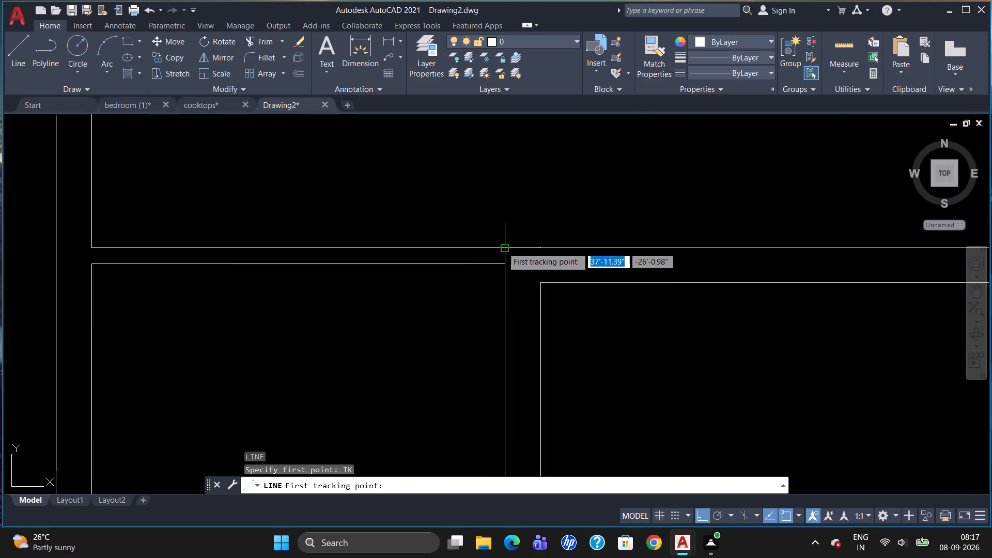
pyautogui.click(502, 247)
pyautogui.write('2\'6"')
pyautogui.press('Return')
pyautogui.press('Return')
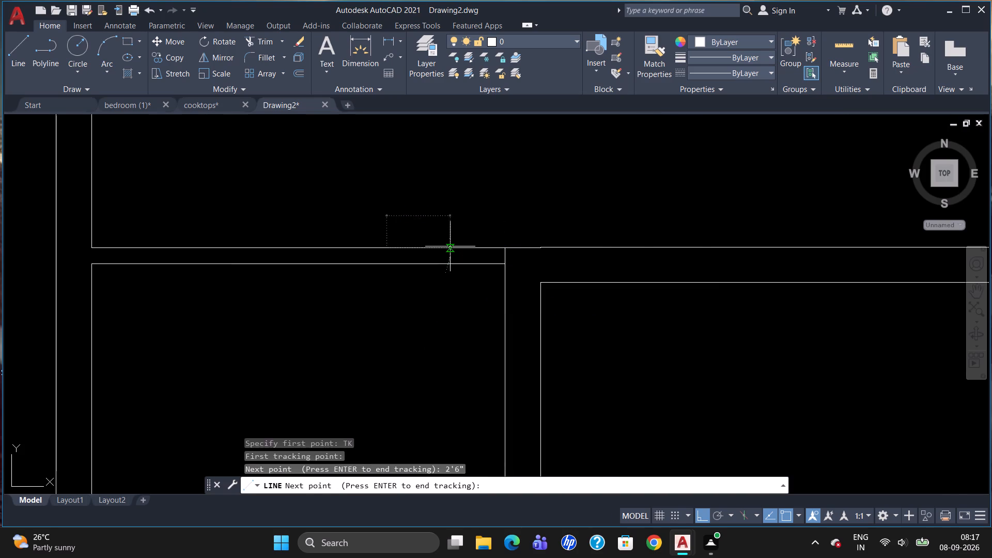
pyautogui.click(388, 262)
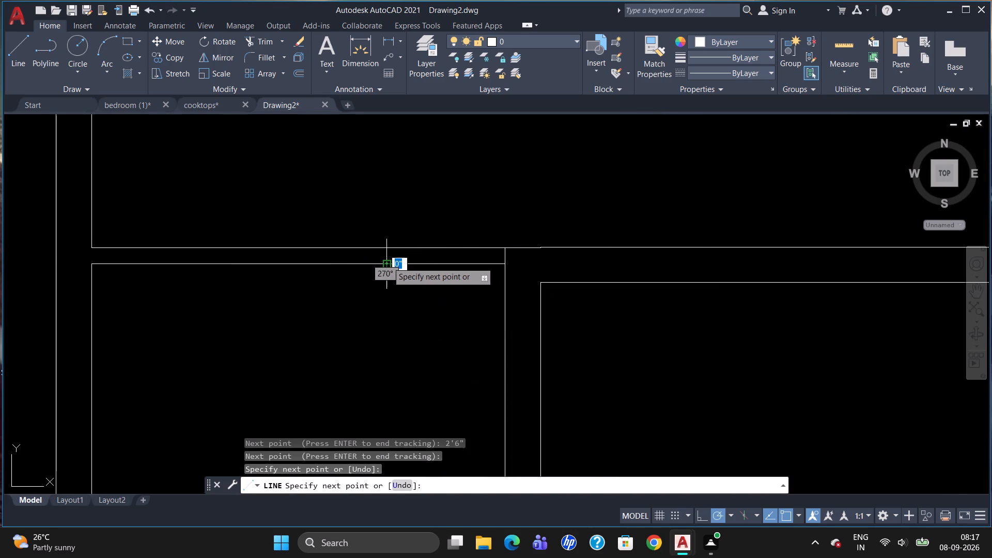
pyautogui.press('Escape')
# Trim both partition lines between the new short line and the east wall of the small southwest room to open a 2'6" doorway.
pyautogui.write('TR')
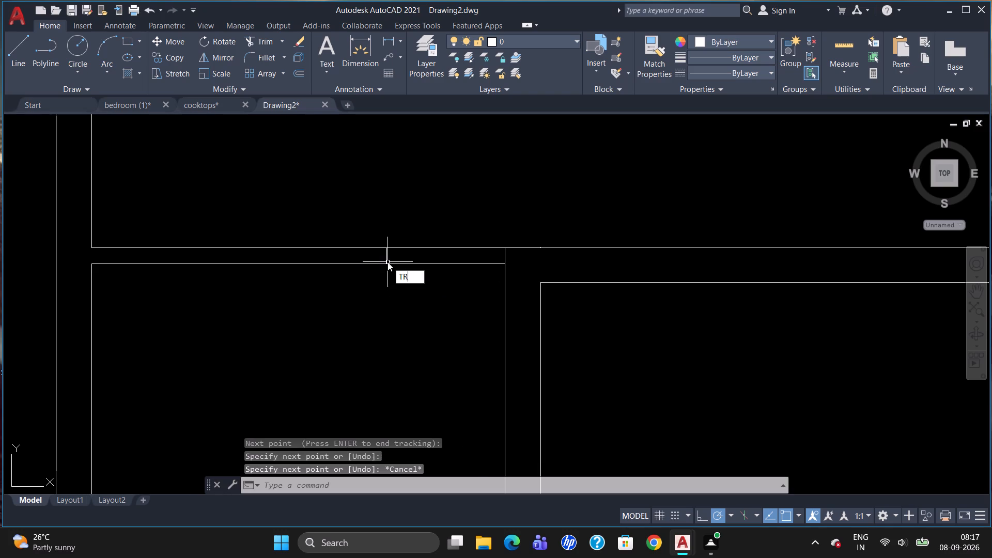
pyautogui.press('Return')
pyautogui.press('Return')
pyautogui.moveTo(454, 225); pyautogui.dragTo(441, 358)
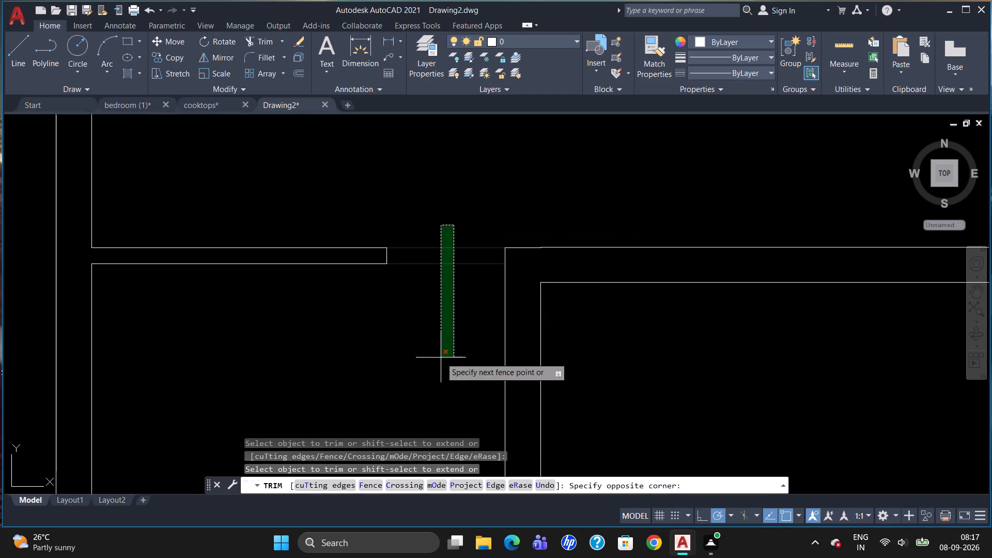
pyautogui.click(441, 358)
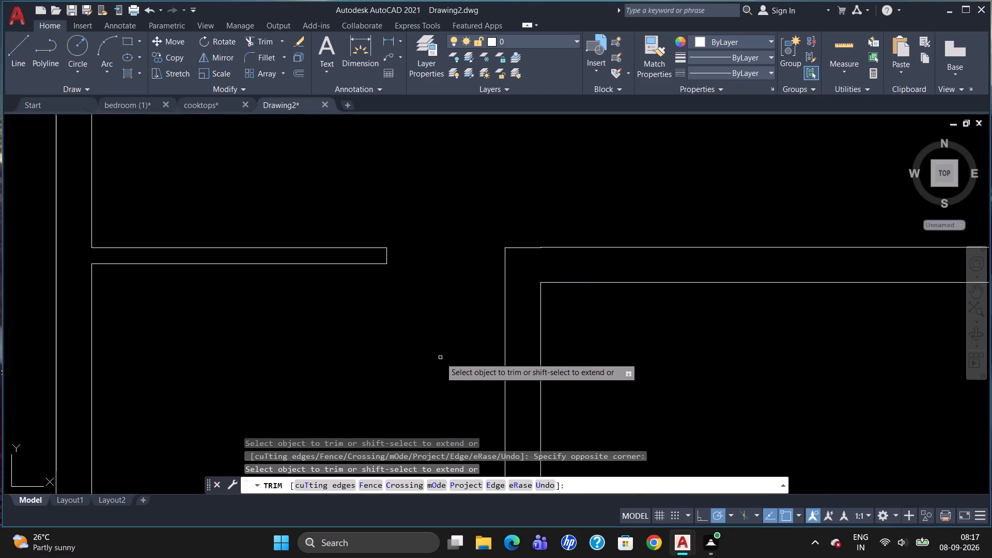
pyautogui.press('Escape')
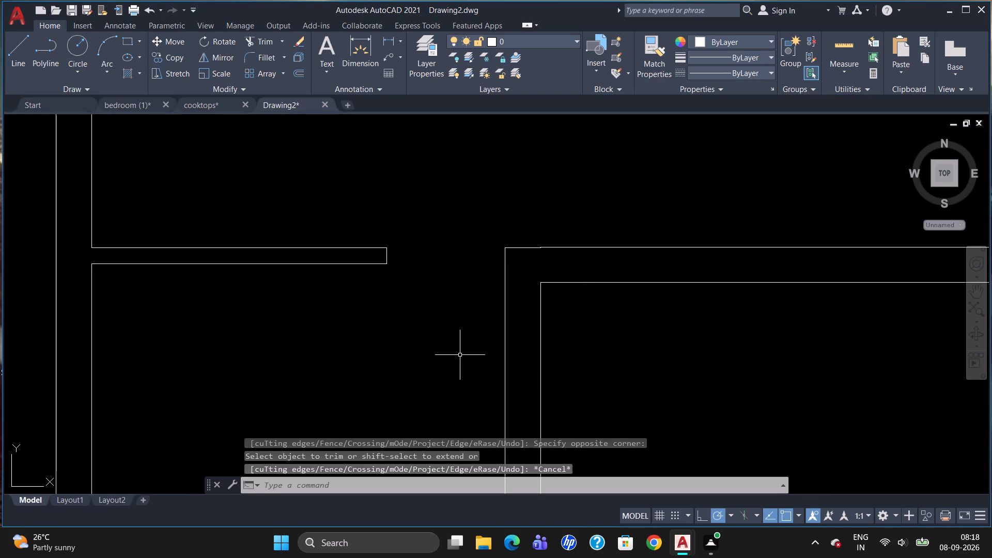
# Replace the misaligned short line atop the small room's east wall with one about 1'1" long, continuing the cross wall's upper line westward.
pyautogui.scroll(2, 547, 264)
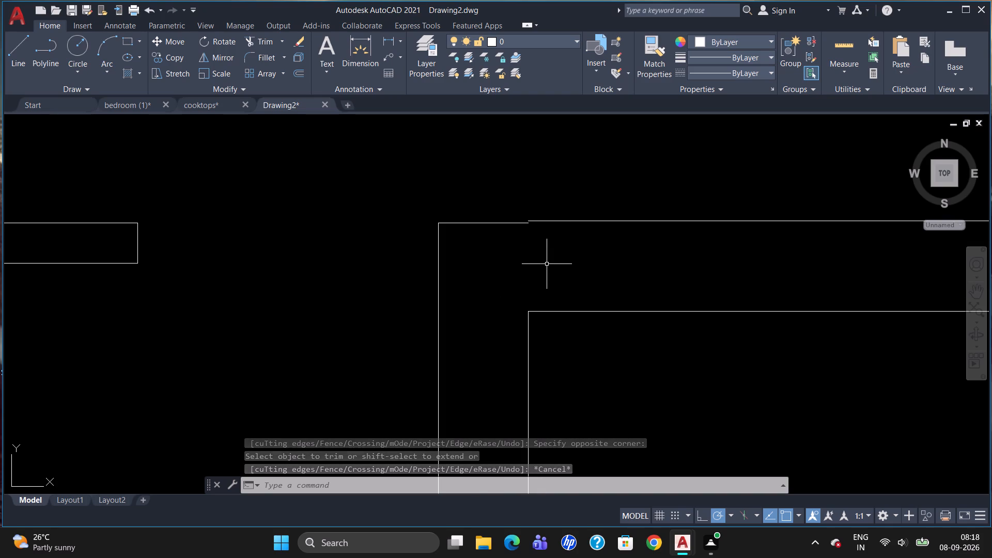
pyautogui.click(504, 223)
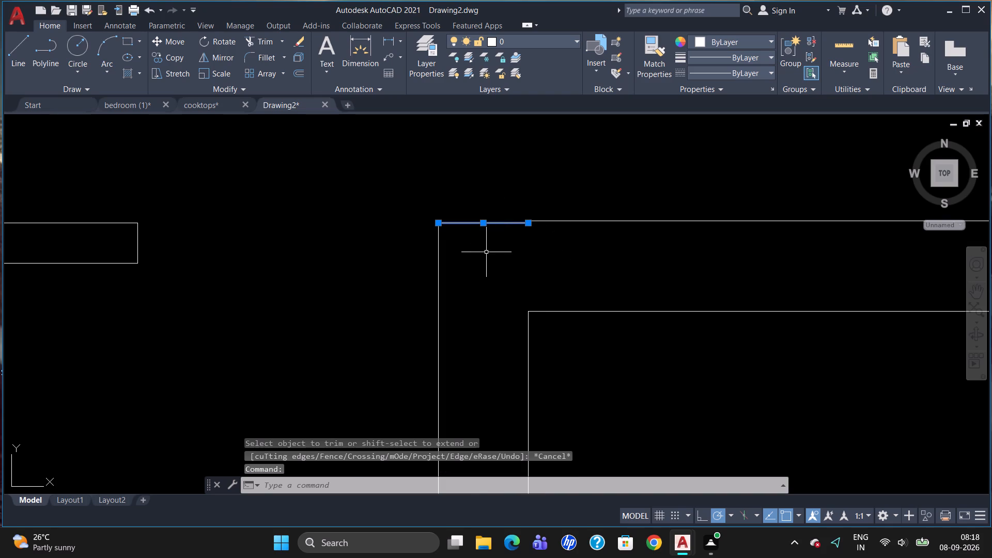
pyautogui.press('Delete')
pyautogui.press('l')
pyautogui.press('Return')
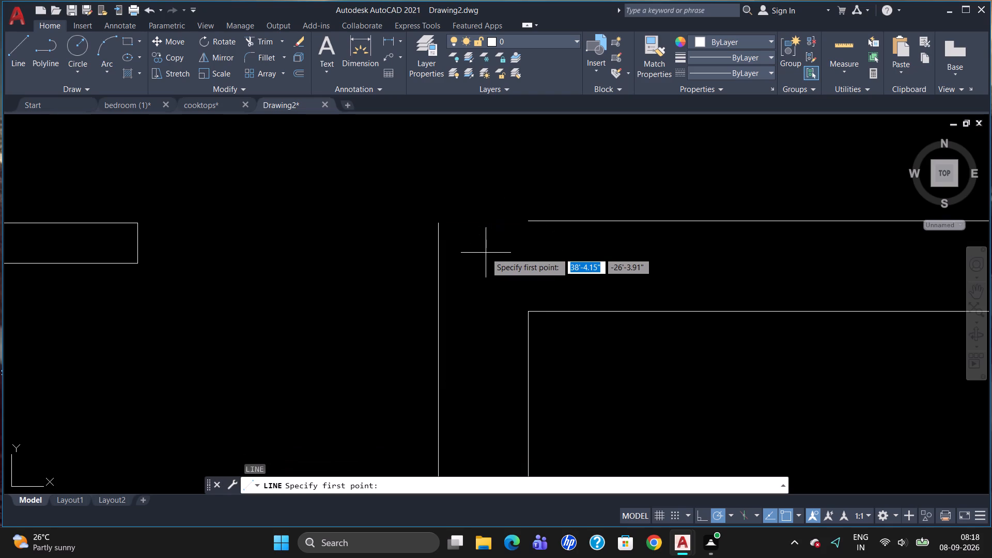
pyautogui.click(527, 219)
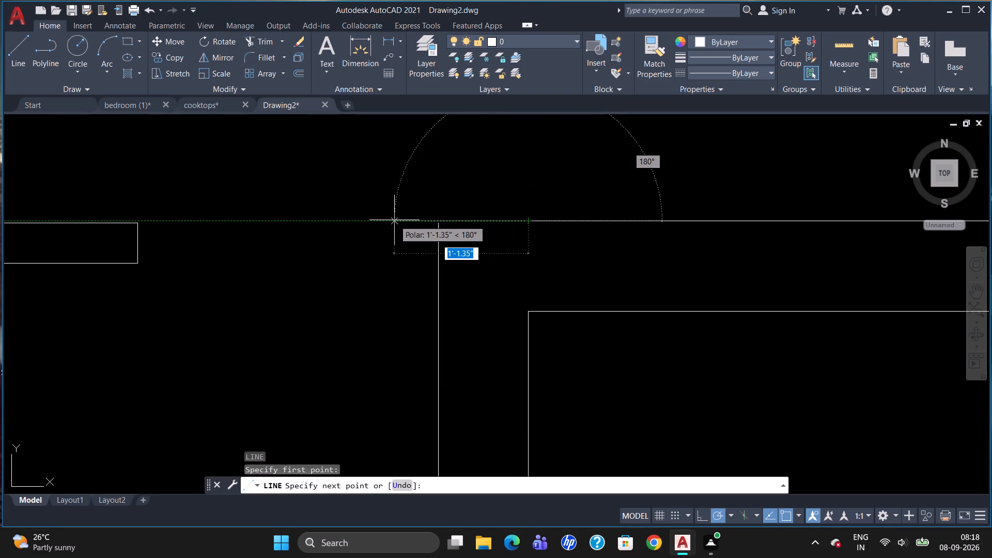
pyautogui.click(393, 221)
pyautogui.press('Escape')
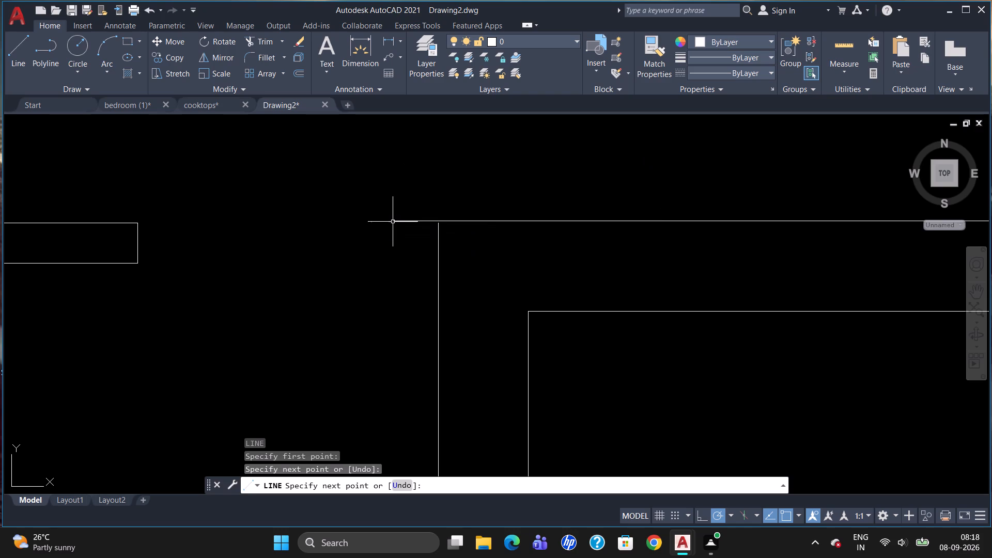
# Extend the vertical wall line beside the new doorway up to the redrawn horizontal line.
pyautogui.write('EX')
pyautogui.press('Return')
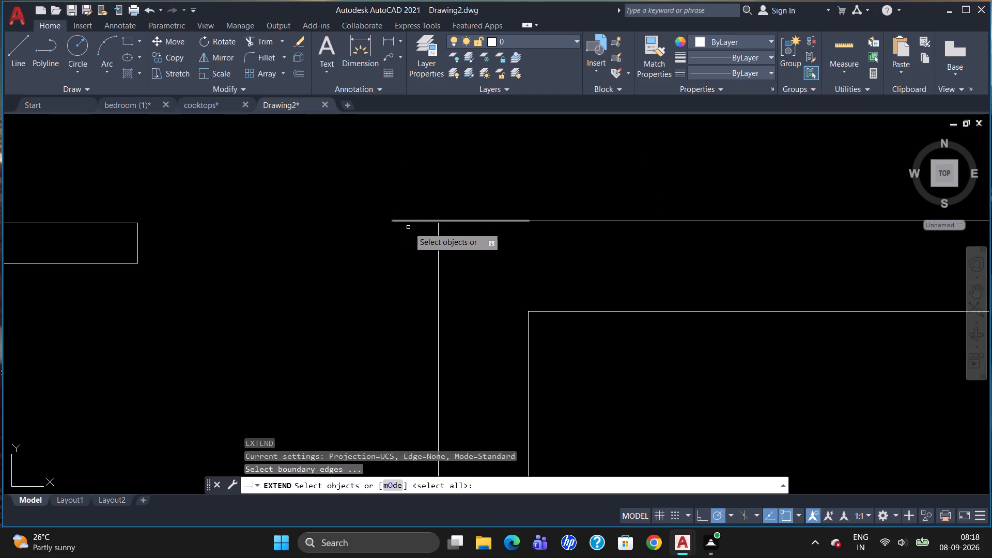
pyautogui.click(412, 223)
pyautogui.press('Return')
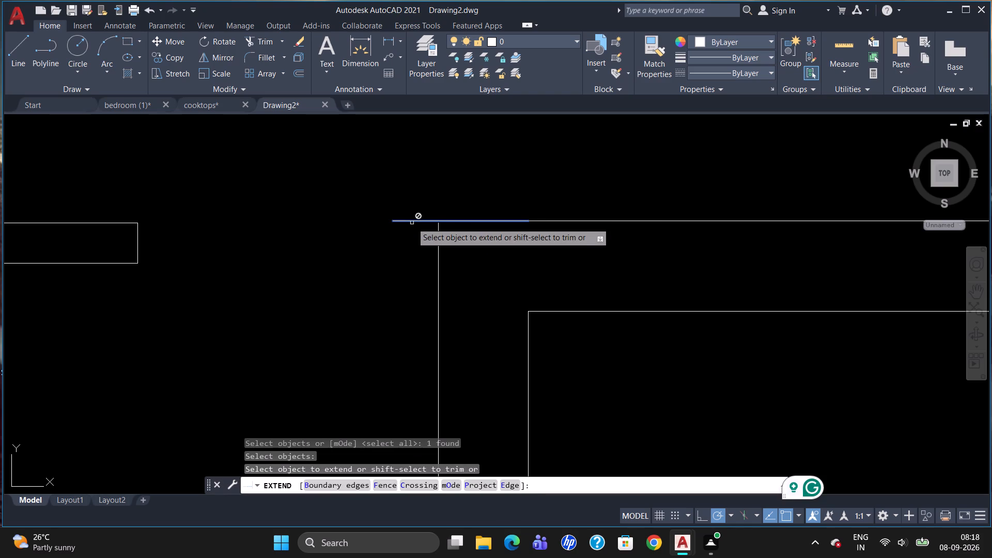
pyautogui.click(435, 265)
pyautogui.click(441, 256)
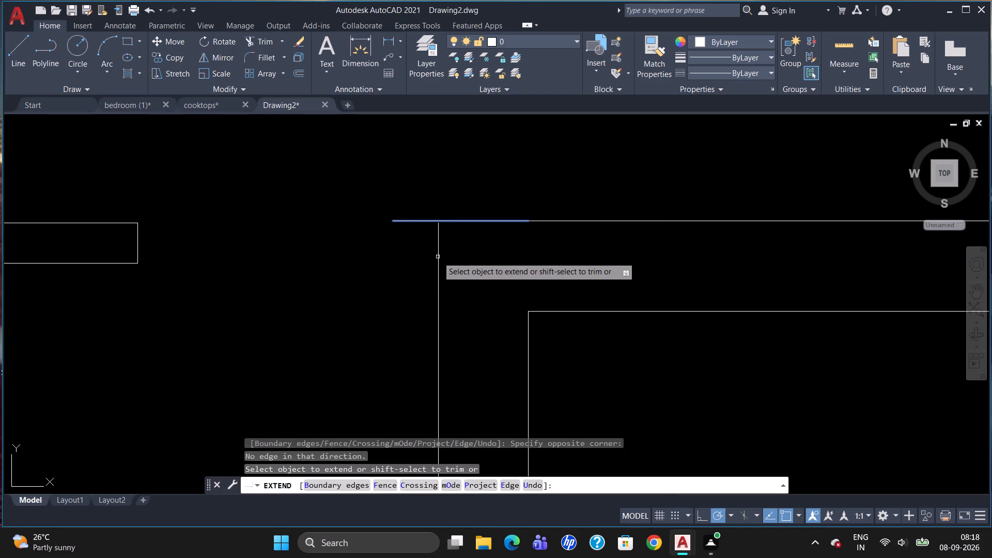
pyautogui.click(438, 257)
pyautogui.click(438, 255)
pyautogui.scroll(2, 444, 216)
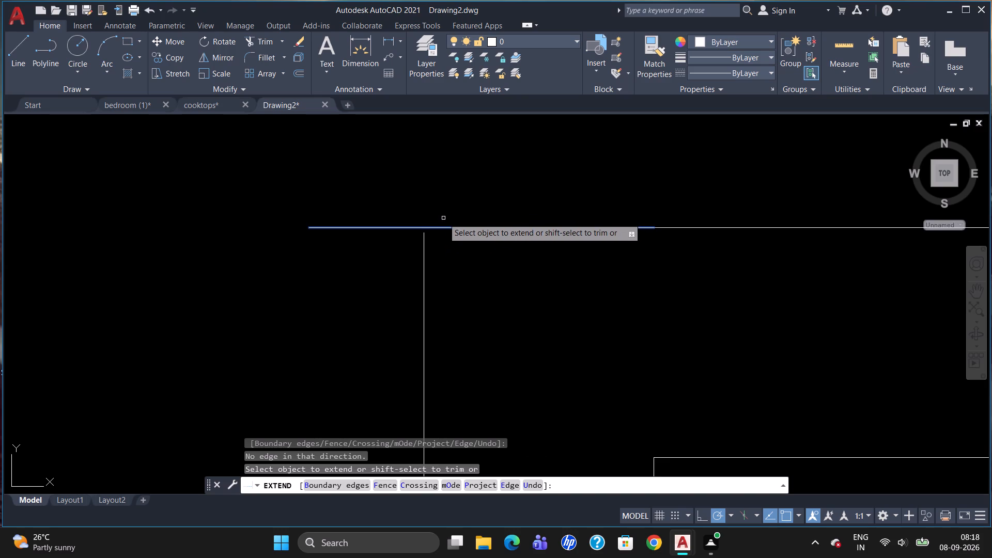
pyautogui.click(423, 241)
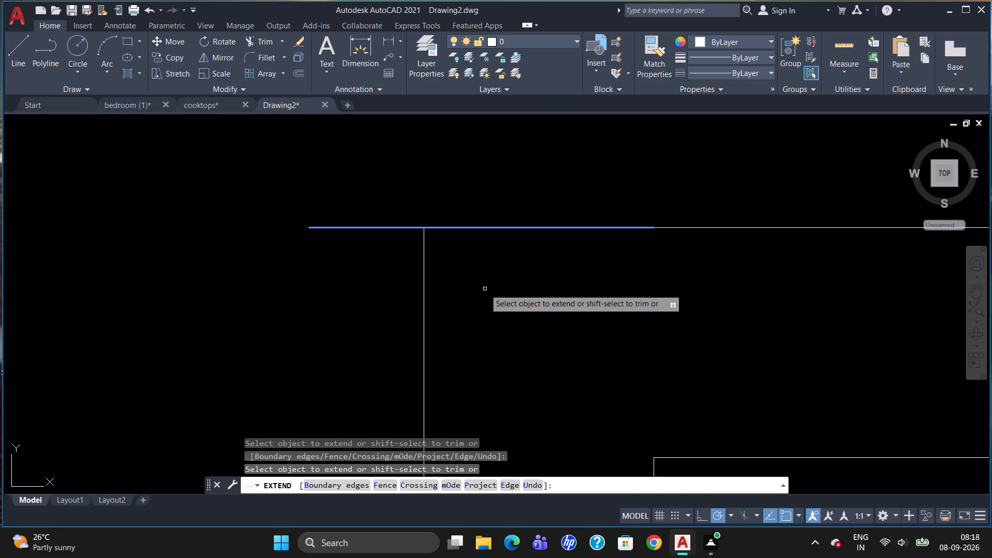
pyautogui.press('Escape')
# Trim the redrawn horizontal line's overhang west of the vertical wall line to close the corner.
pyautogui.press('y')
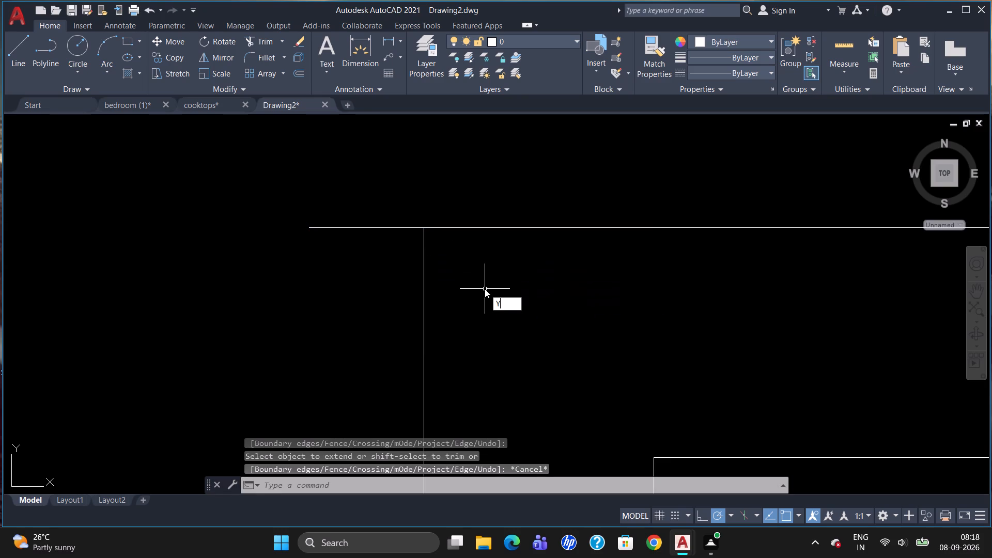
pyautogui.press('BackSpace')
pyautogui.write('TR')
pyautogui.press('Return')
pyautogui.press('Return')
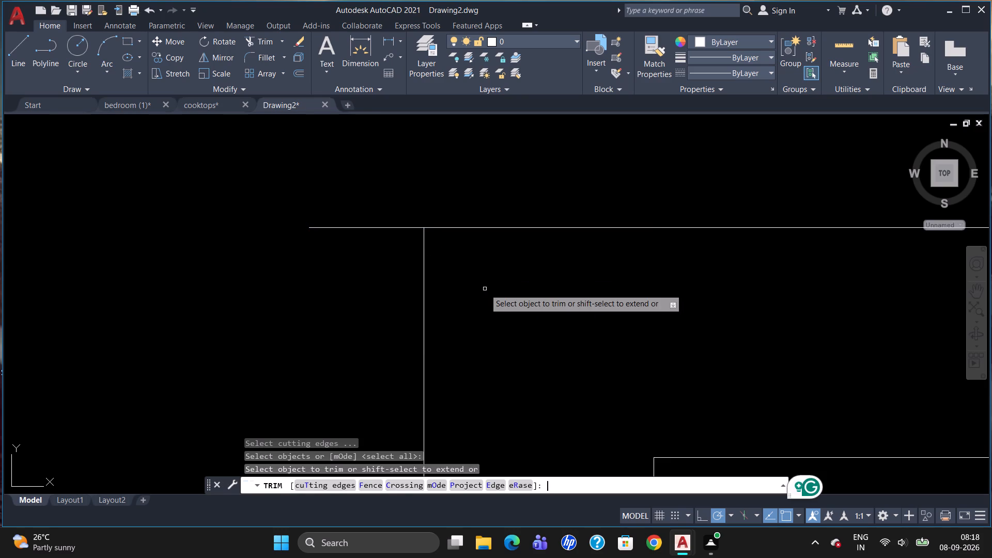
pyautogui.click(375, 227)
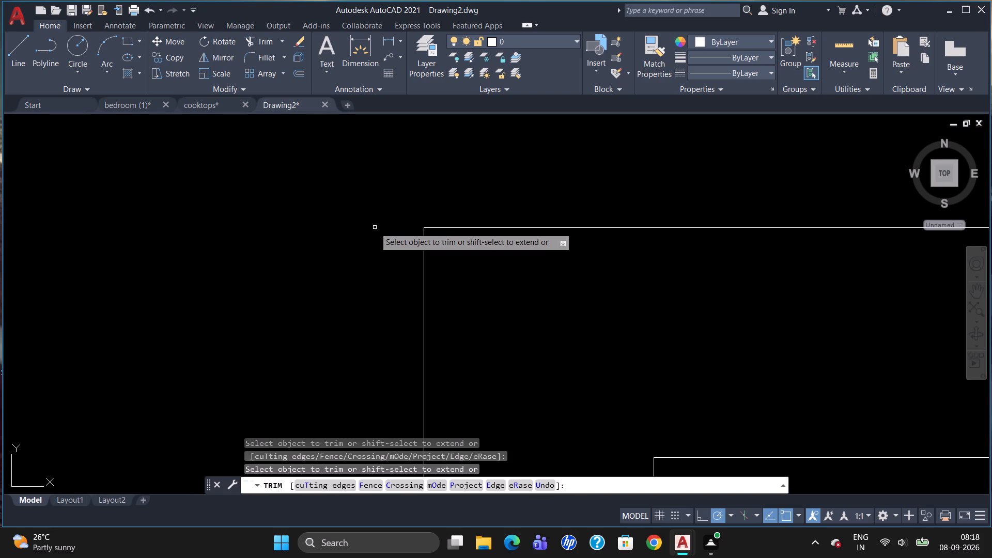
pyautogui.press('Escape')
# Trim the east wall's inner line between the two lines of the southeast room's upper partition.
pyautogui.scroll(-5, 360, 196)
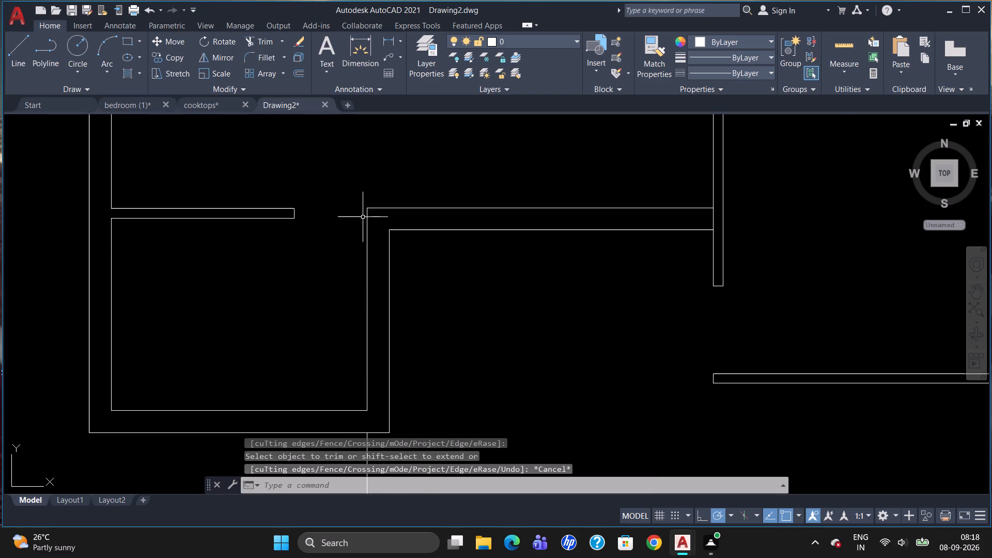
pyautogui.scroll(-2, 369, 225)
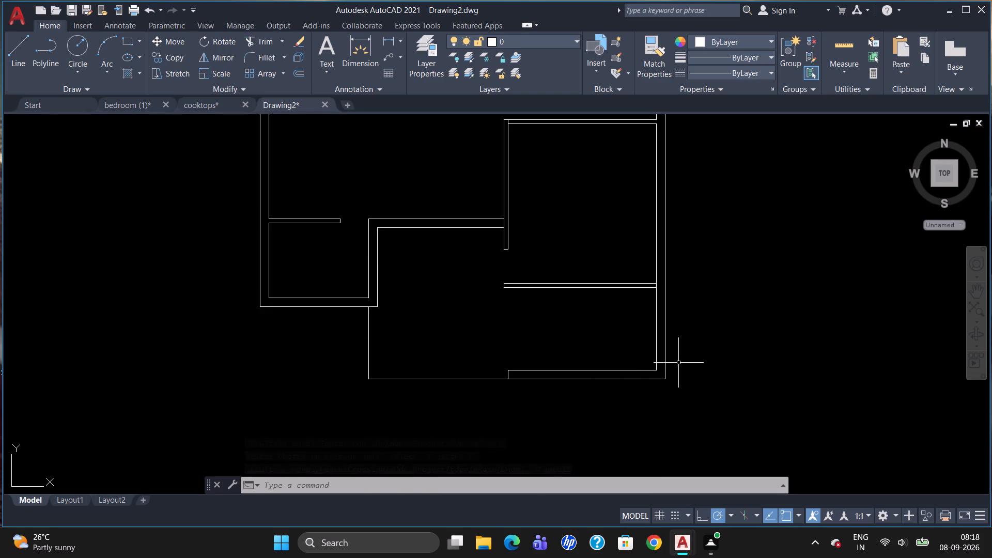
pyautogui.write('TR')
pyautogui.press('Return')
pyautogui.press('Return')
pyautogui.scroll(3, 664, 288)
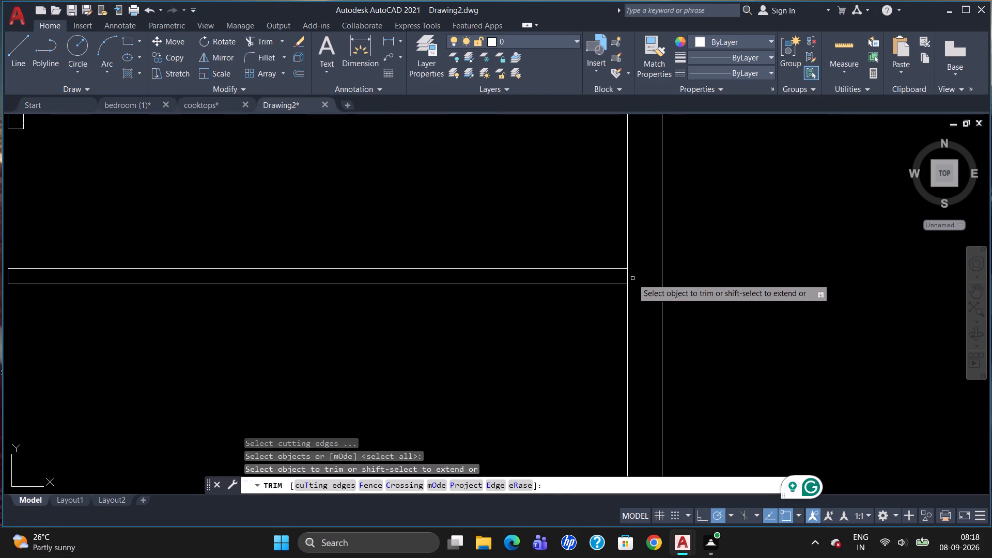
pyautogui.click(628, 276)
pyautogui.scroll(-3, 636, 294)
pyautogui.scroll(-2, 659, 215)
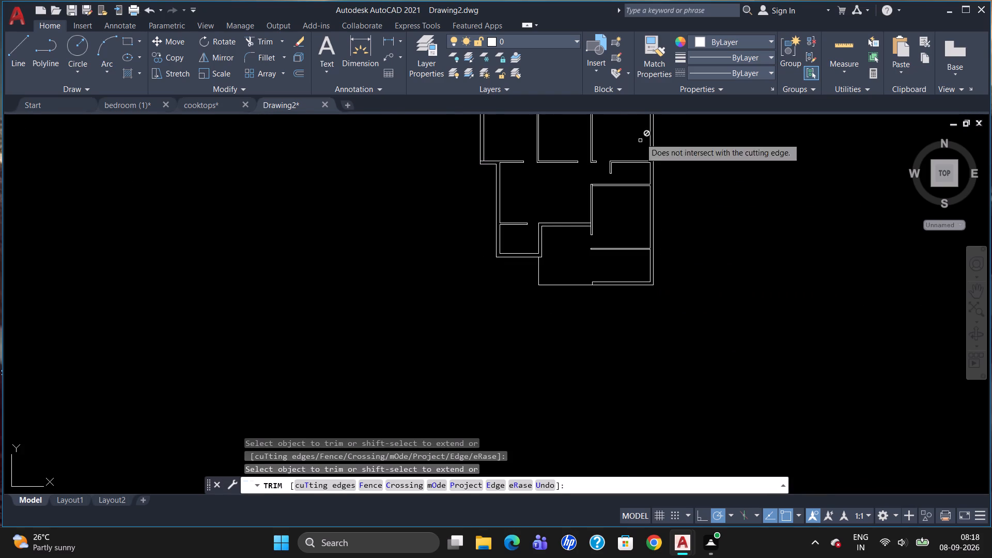
# Trim the north wall's inner line where the two vertical 4" partitions meet it.
pyautogui.scroll(3, 639, 125)
pyautogui.scroll(-4, 636, 292)
pyautogui.scroll(2, 642, 225)
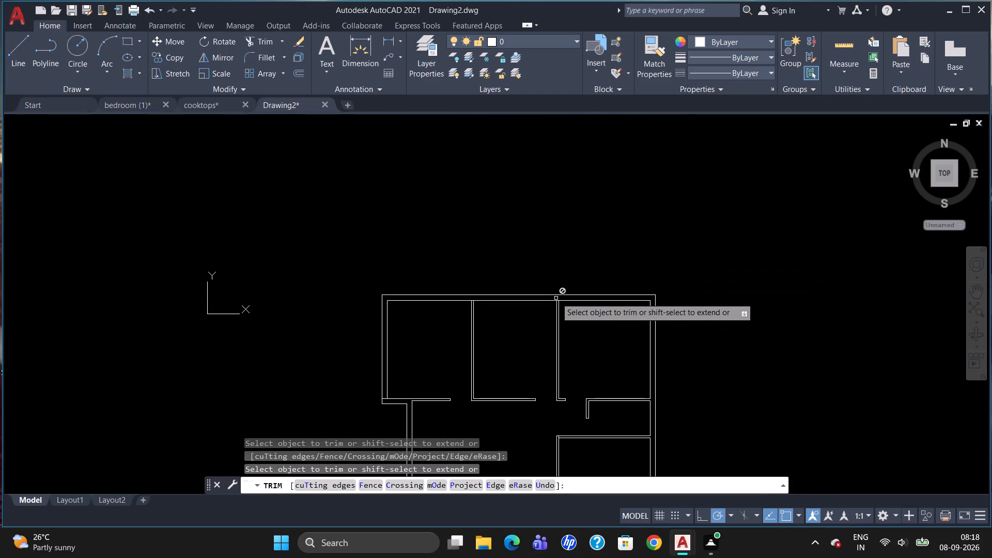
pyautogui.scroll(3, 555, 297)
pyautogui.click(557, 310)
pyautogui.scroll(-3, 594, 261)
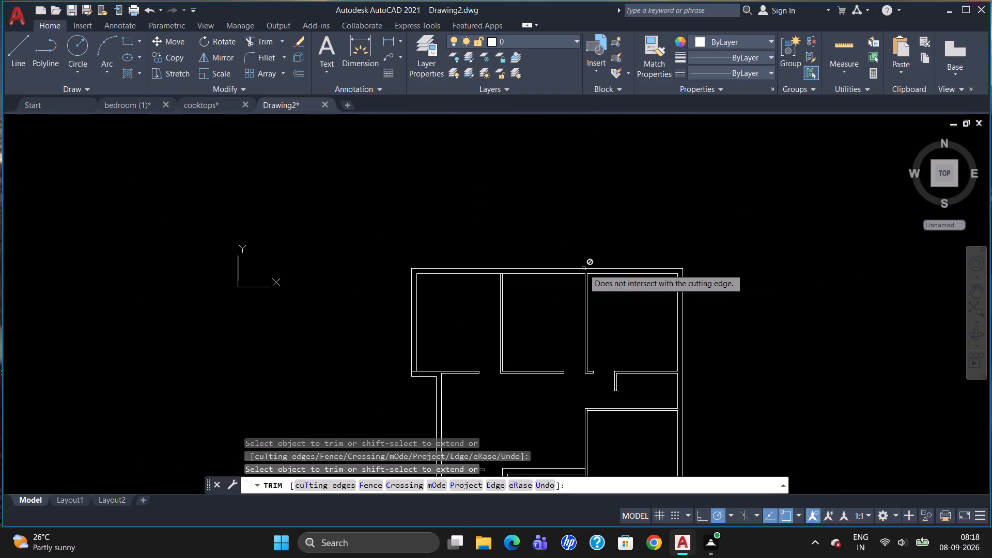
pyautogui.scroll(-1, 587, 260)
pyautogui.scroll(3, 526, 256)
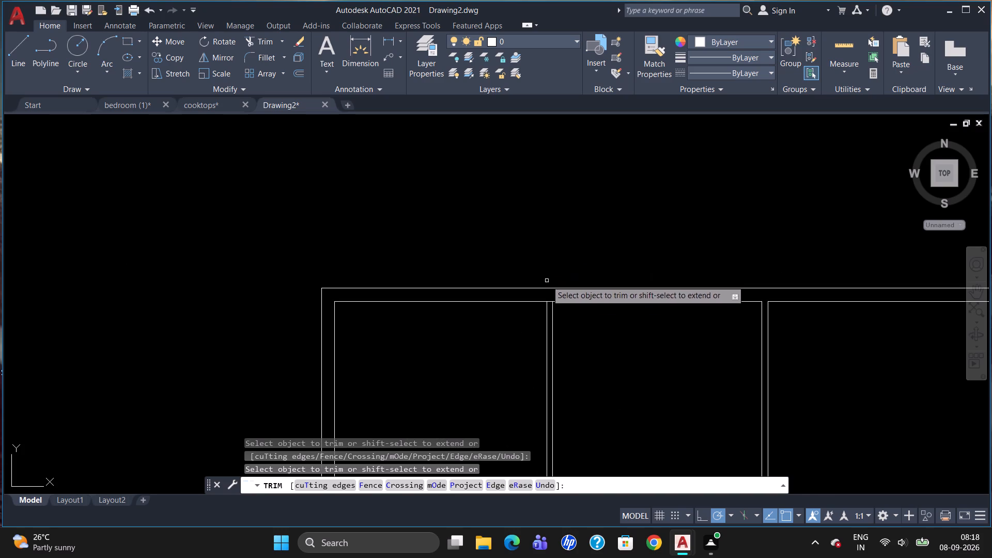
pyautogui.click(549, 302)
pyautogui.scroll(-2, 567, 222)
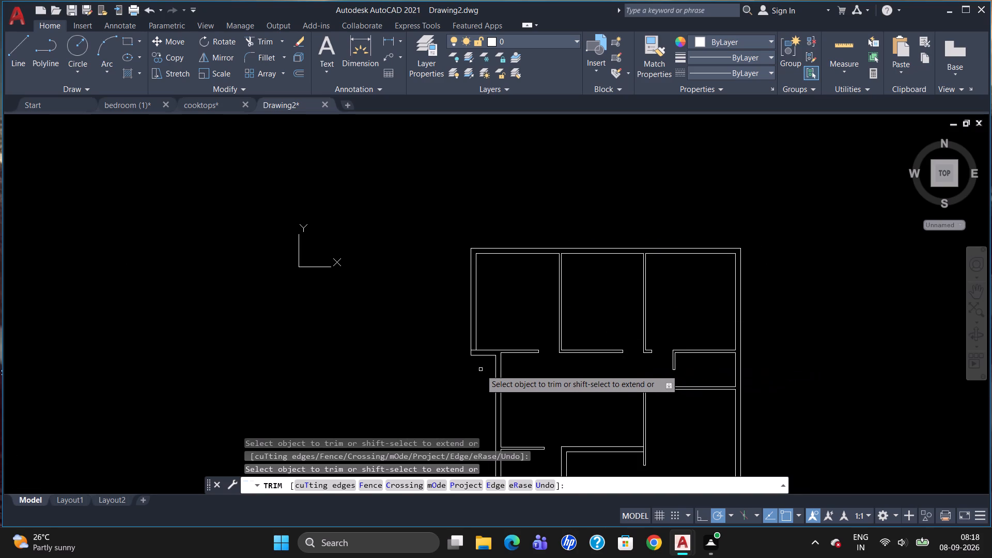
# Erase the short line crossing the west wall at the northwest room's lower corner.
pyautogui.scroll(3, 468, 354)
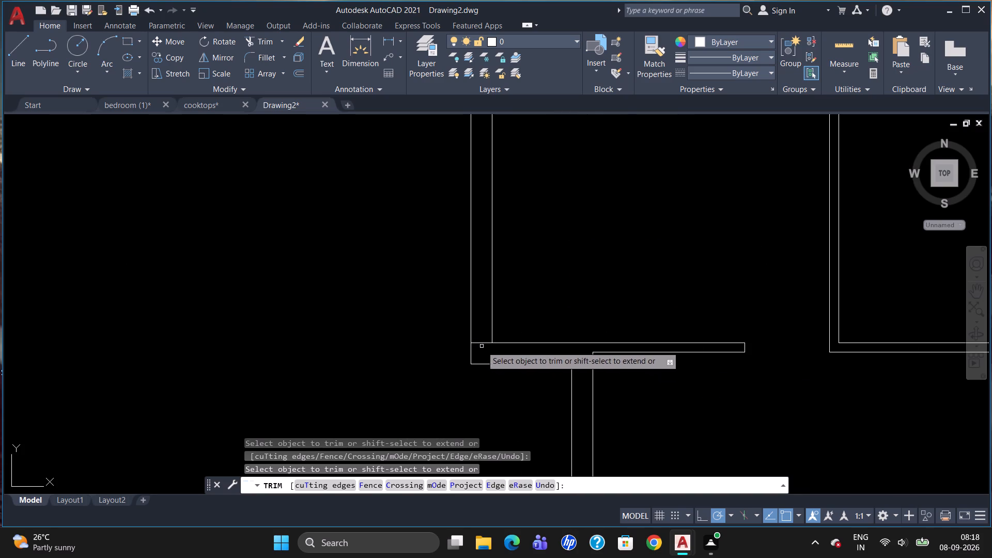
pyautogui.click(482, 344)
pyautogui.moveTo(481, 338); pyautogui.dragTo(481, 343)
pyautogui.click(481, 345)
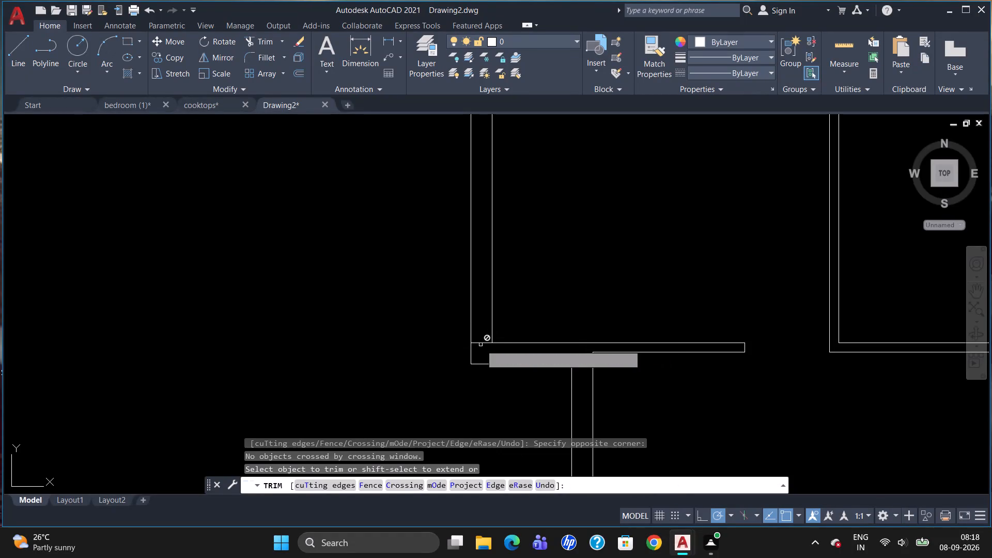
pyautogui.press('Escape')
pyautogui.click(482, 344)
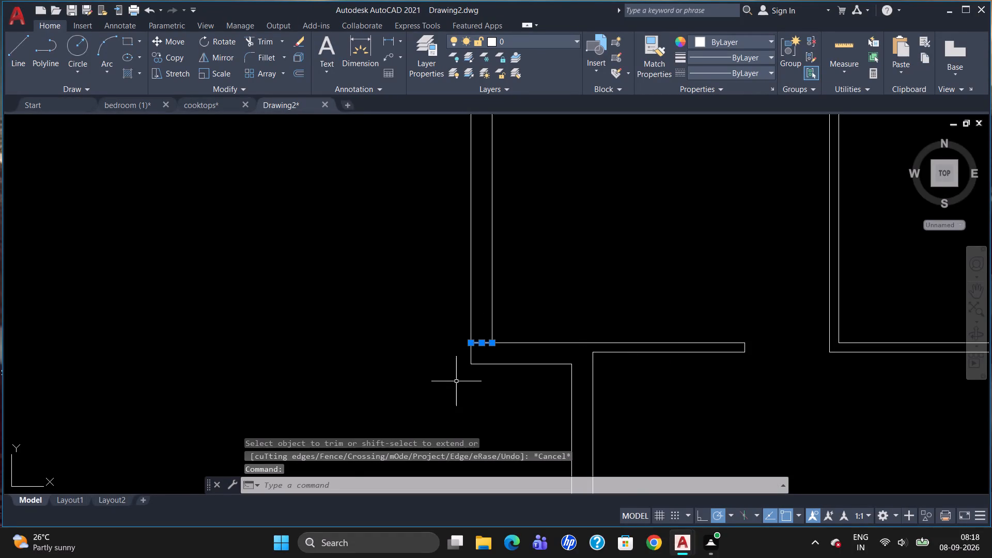
pyautogui.press('Delete')
# Draw a horizontal line across the northwest room, 10' above its lower inner corner, from the west wall's outer line to the partition.
pyautogui.scroll(-2, 458, 394)
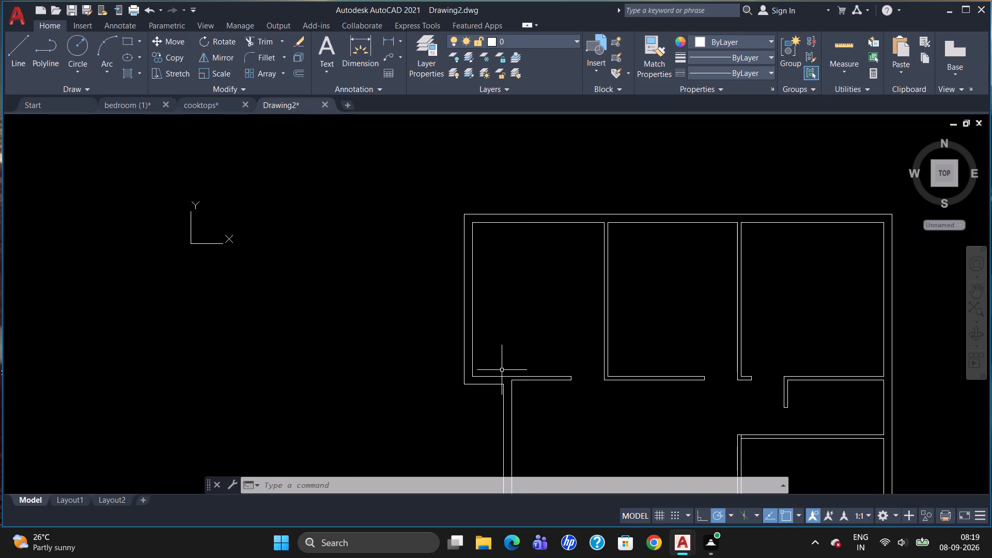
pyautogui.press('l')
pyautogui.press('Return')
pyautogui.write('TK')
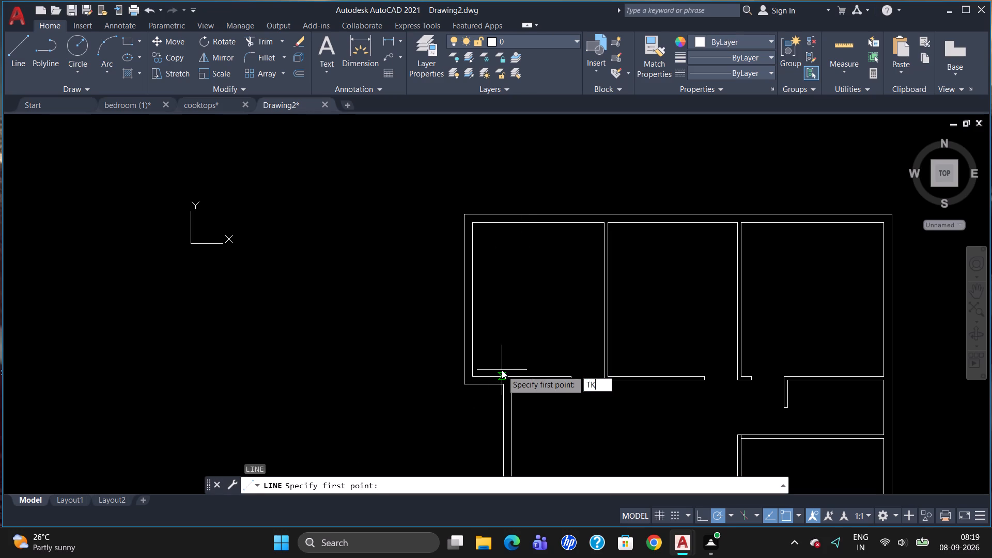
pyautogui.press('Return')
pyautogui.click(474, 377)
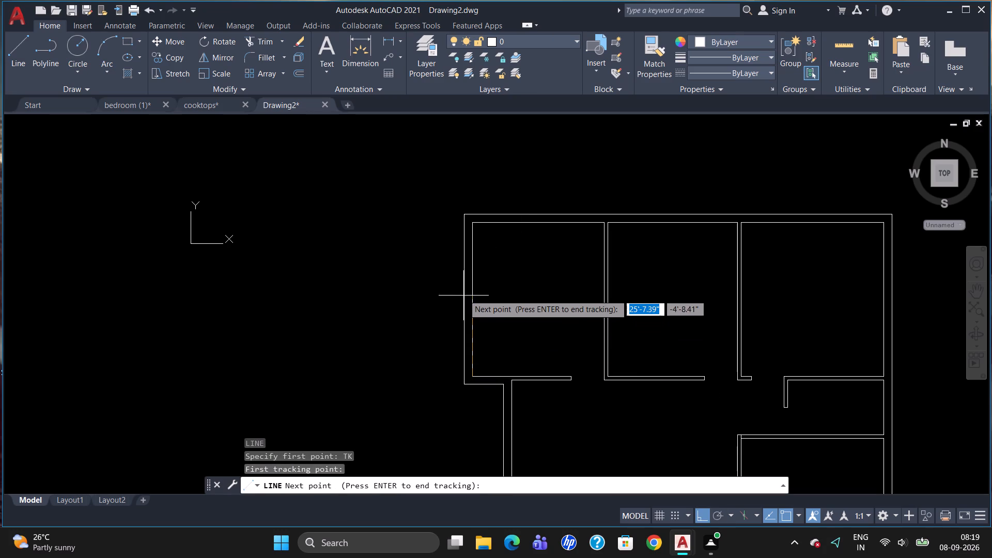
pyautogui.write("10'")
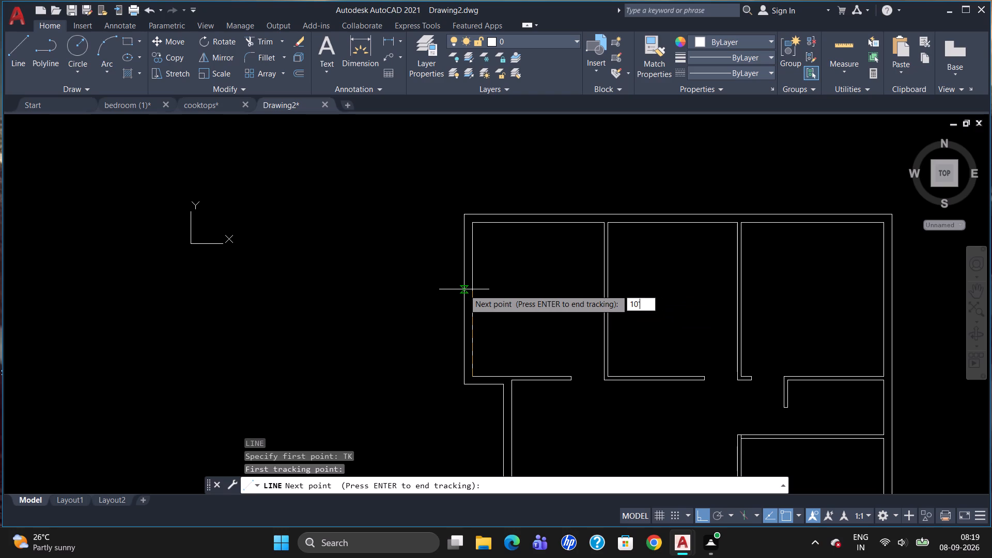
pyautogui.press('Return')
pyautogui.press('Return')
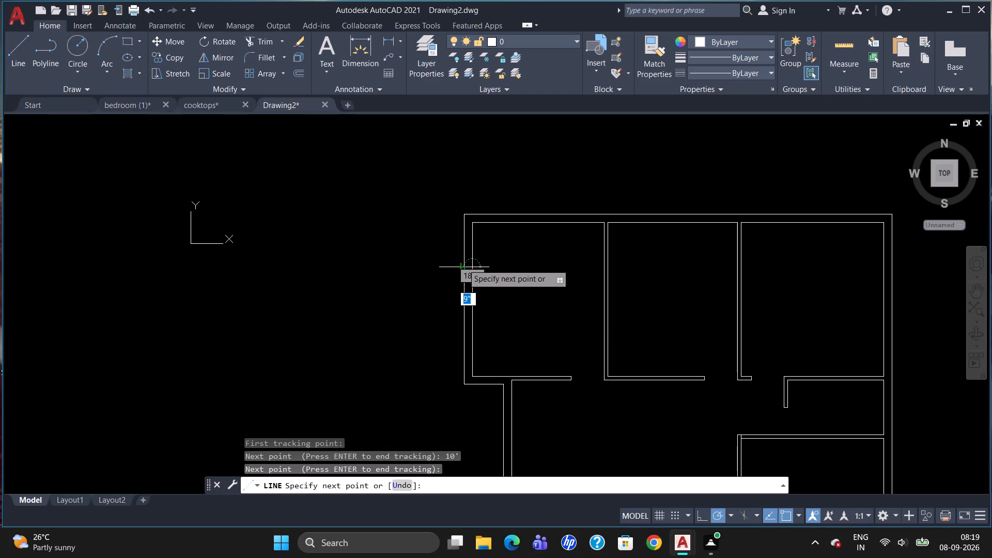
pyautogui.click(463, 264)
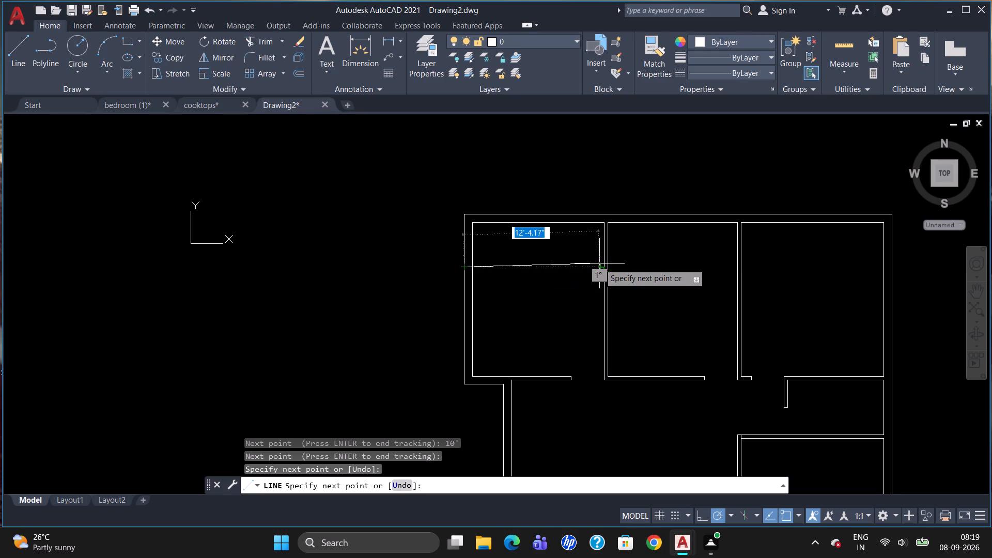
pyautogui.click(600, 263)
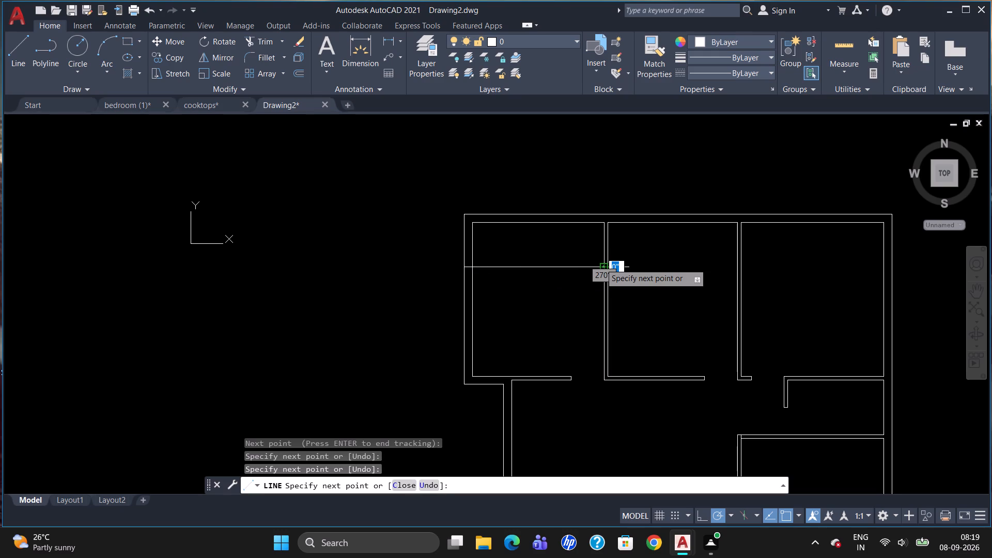
pyautogui.press('Escape')
# Offset the new horizontal line 9" upward to form the northwest room's north wall.
pyautogui.press('o')
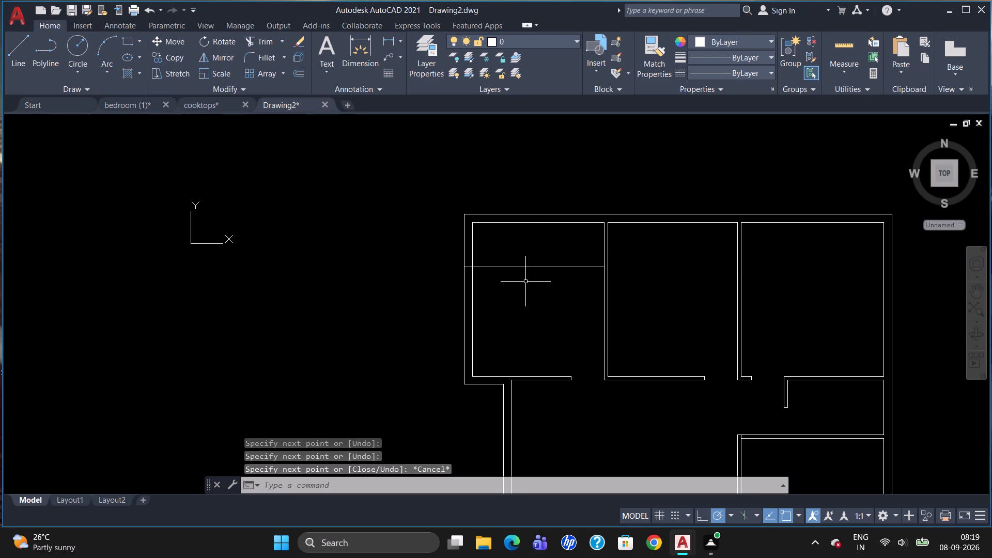
pyautogui.press('Return')
pyautogui.write('9"')
pyautogui.press('Return')
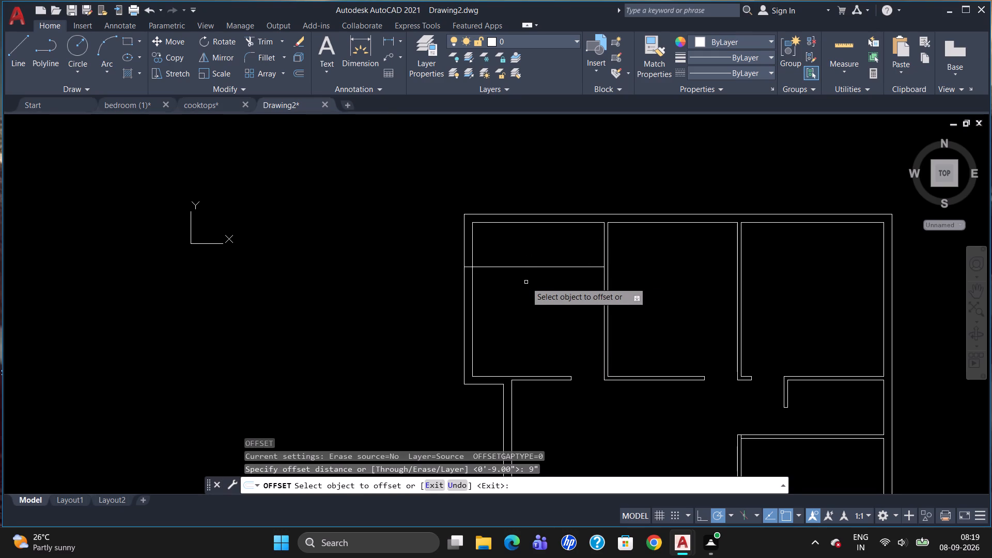
pyautogui.click(524, 267)
pyautogui.click(525, 258)
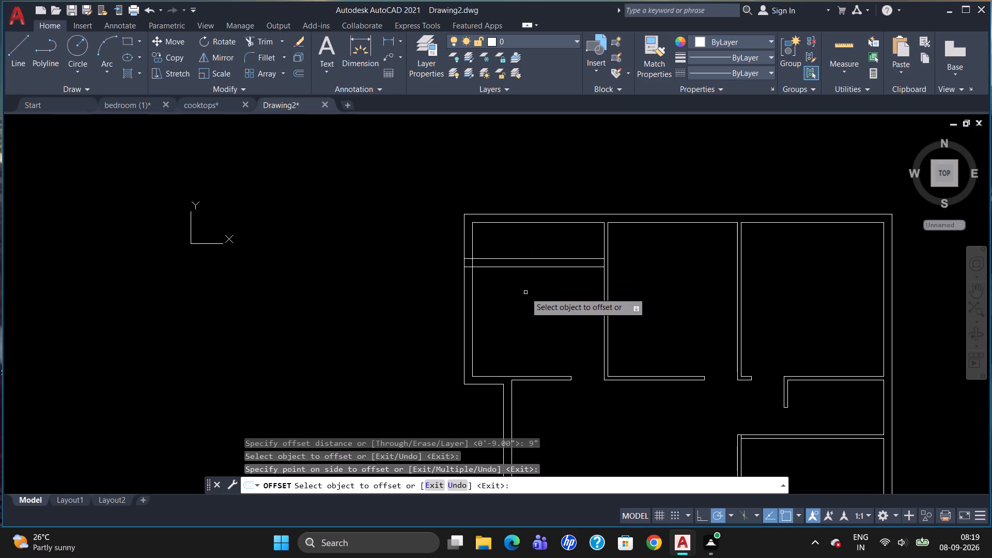
pyautogui.press('Escape')
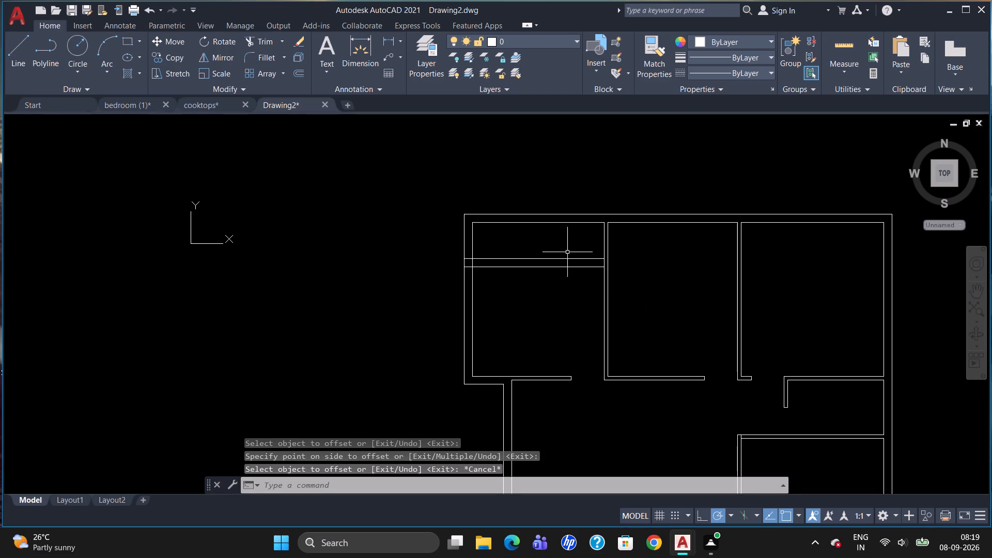
# Trim the west wall's inner line and the partition's west line above the northwest room's new 9" wall.
pyautogui.scroll(1, 629, 247)
pyautogui.write('TR')
pyautogui.press('Return')
pyautogui.press('Return')
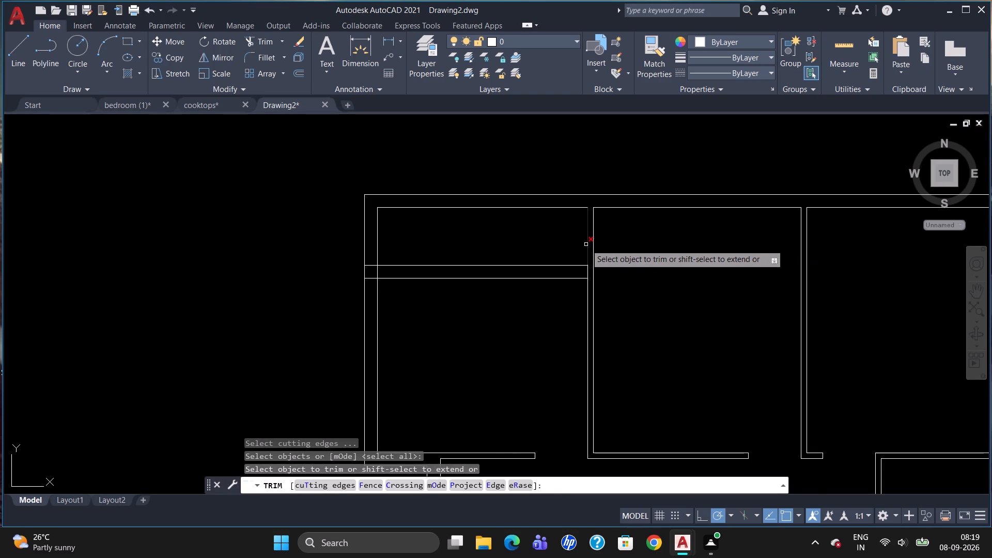
pyautogui.click(586, 244)
pyautogui.click(378, 243)
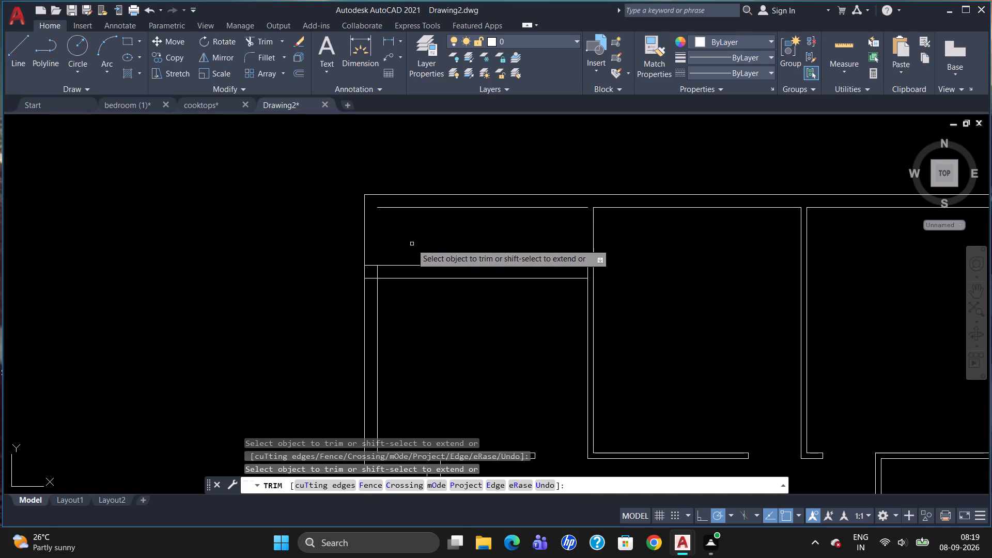
pyautogui.press('Escape')
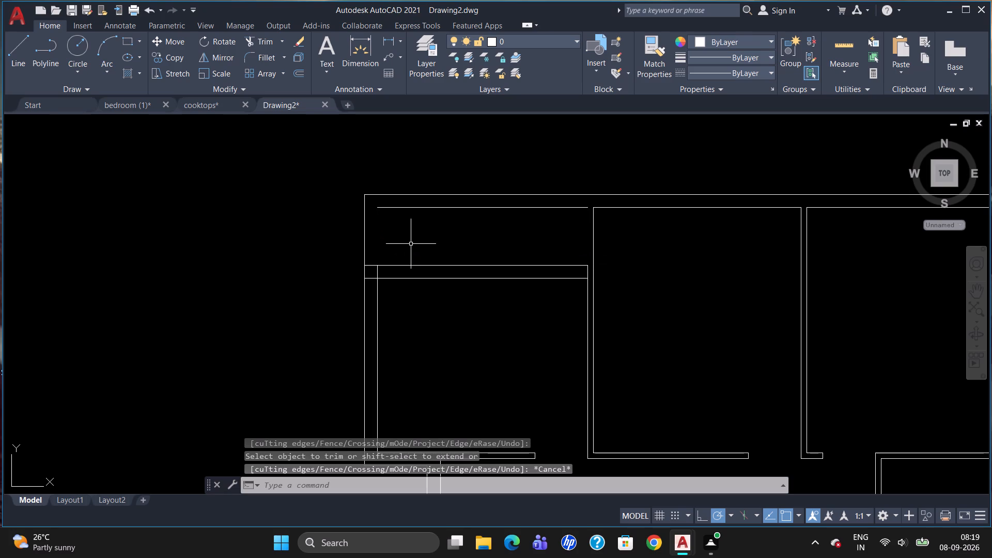
# Erase the old north wall's inner line segment above the northwest room's new wall.
pyautogui.click(437, 207)
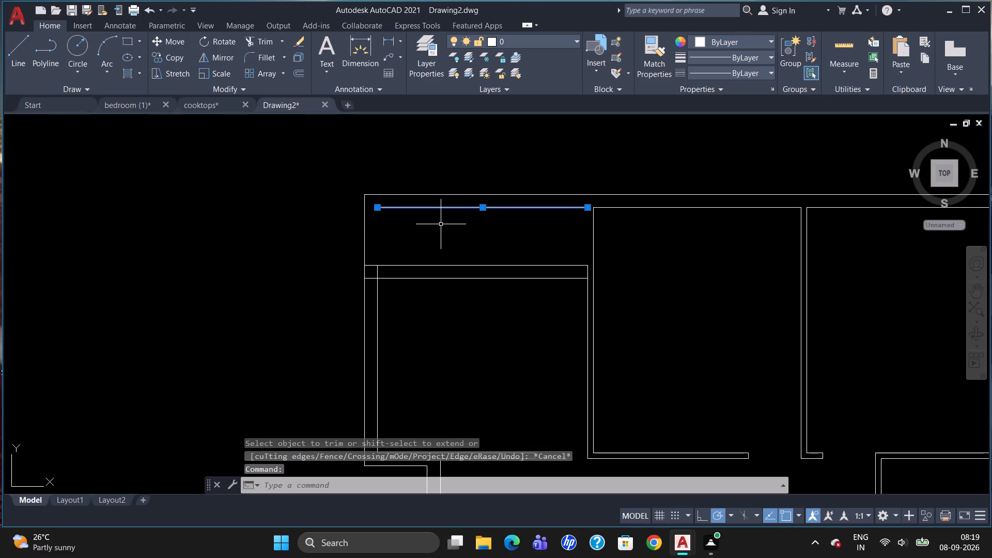
pyautogui.press('Delete')
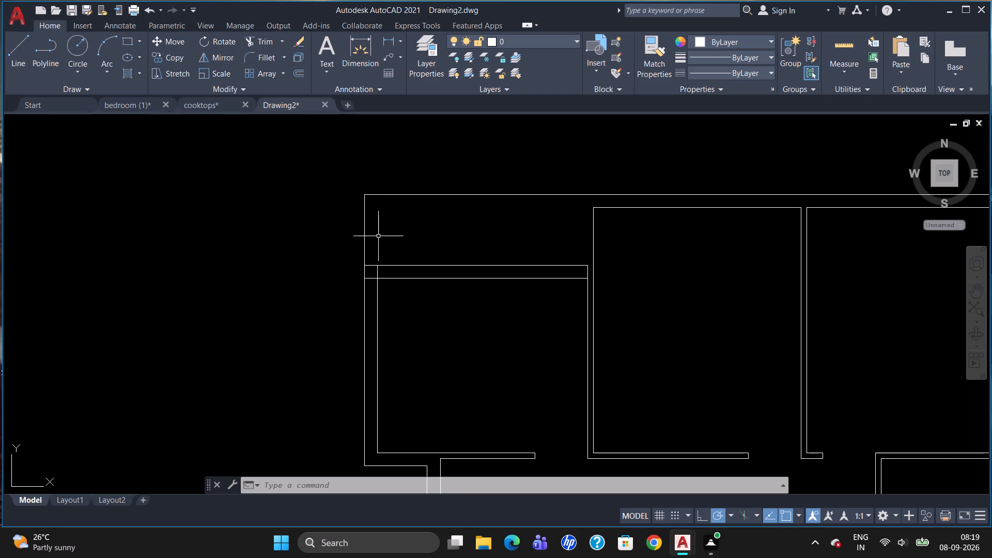
# Break the west wall's outer line at the upper line of the northwest room's new wall.
pyautogui.write('BR')
pyautogui.click(401, 272)
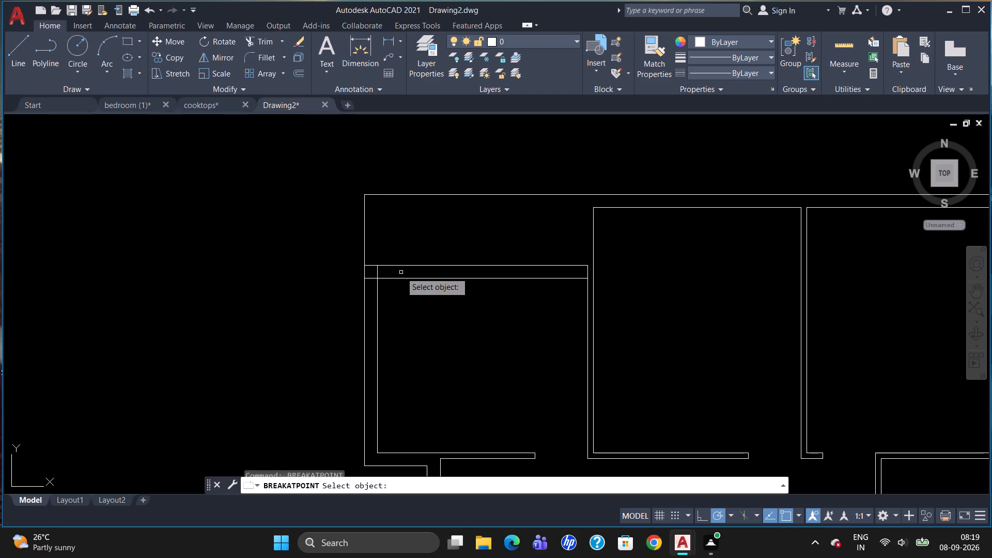
pyautogui.click(366, 244)
pyautogui.click(366, 265)
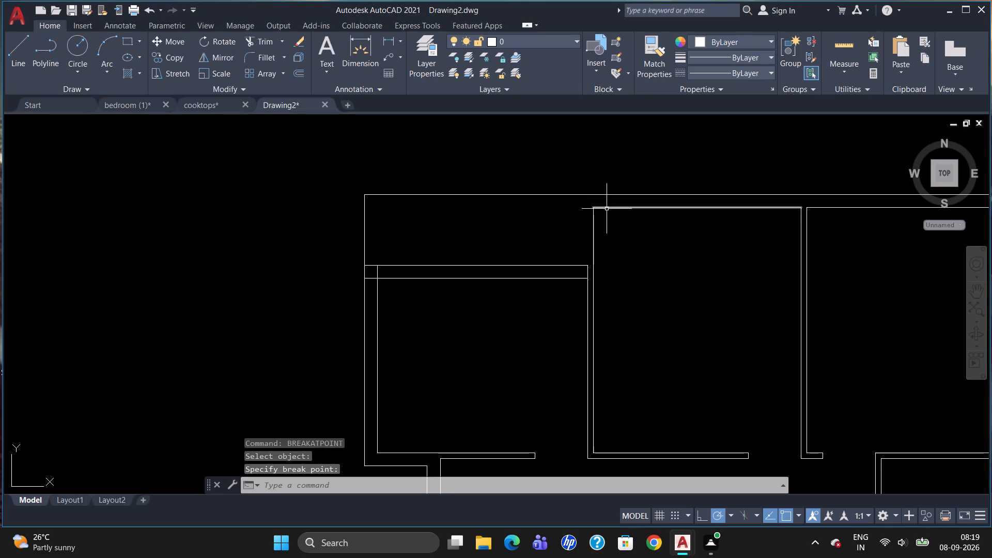
# Draw a 9" vertical line from the top of the partition's east line up to the north wall's outer line.
pyautogui.press('l')
pyautogui.press('Return')
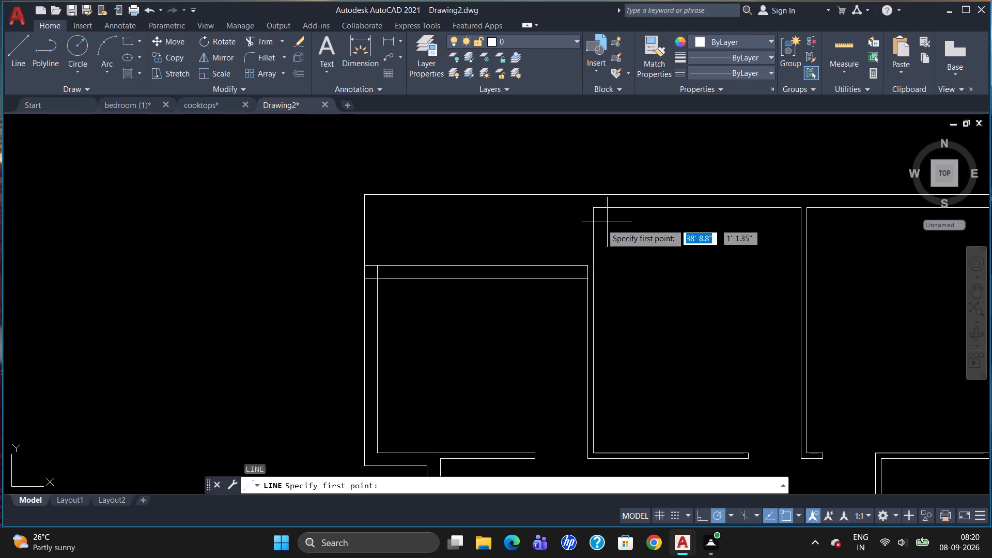
pyautogui.click(597, 209)
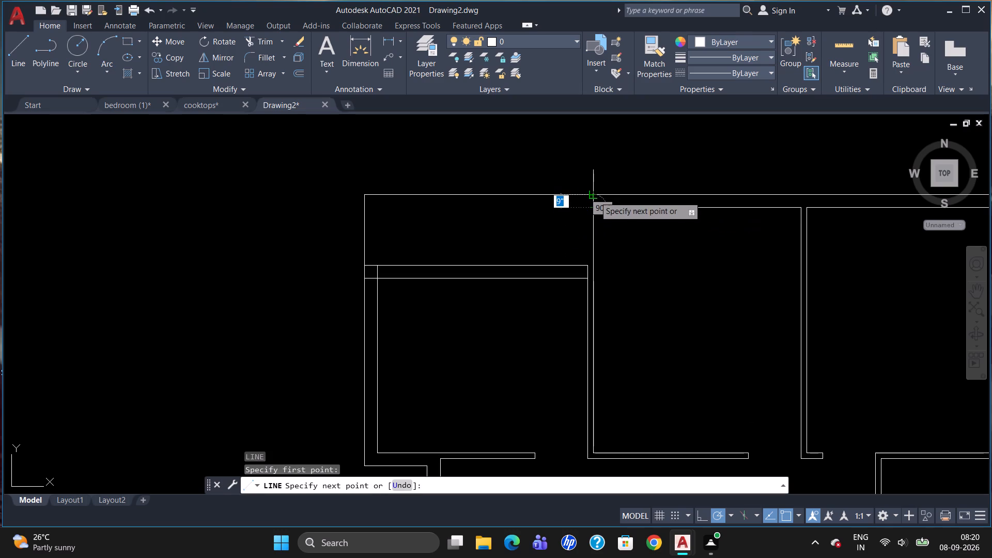
pyautogui.click(595, 196)
pyautogui.press('Escape')
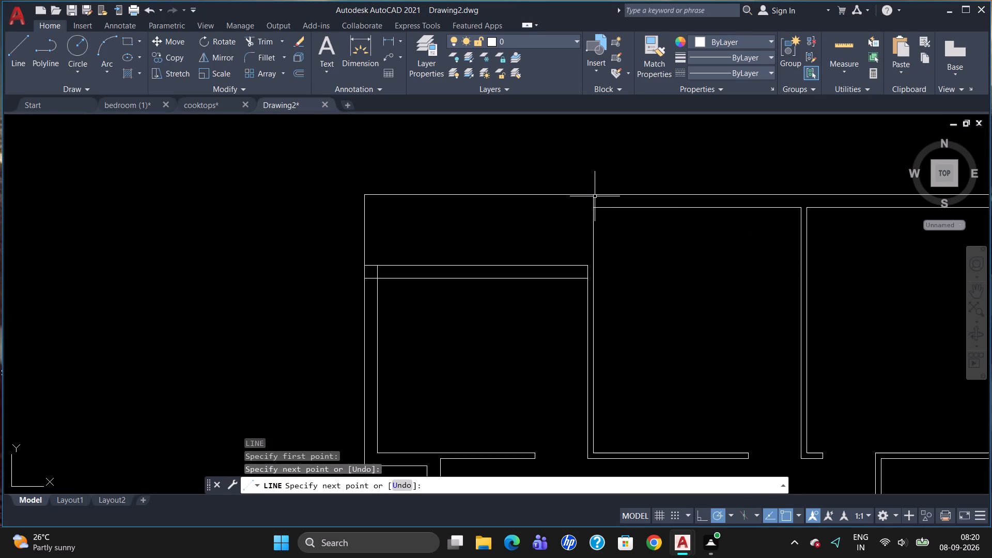
# Break the north wall's outer line at the top of the new 9" vertical line.
pyautogui.write('BR')
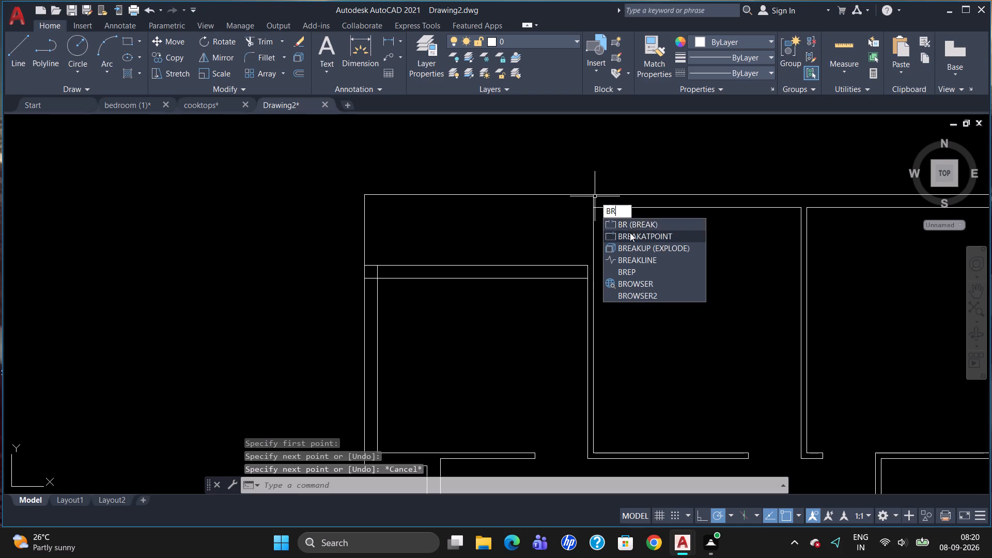
pyautogui.click(630, 233)
pyautogui.click(575, 196)
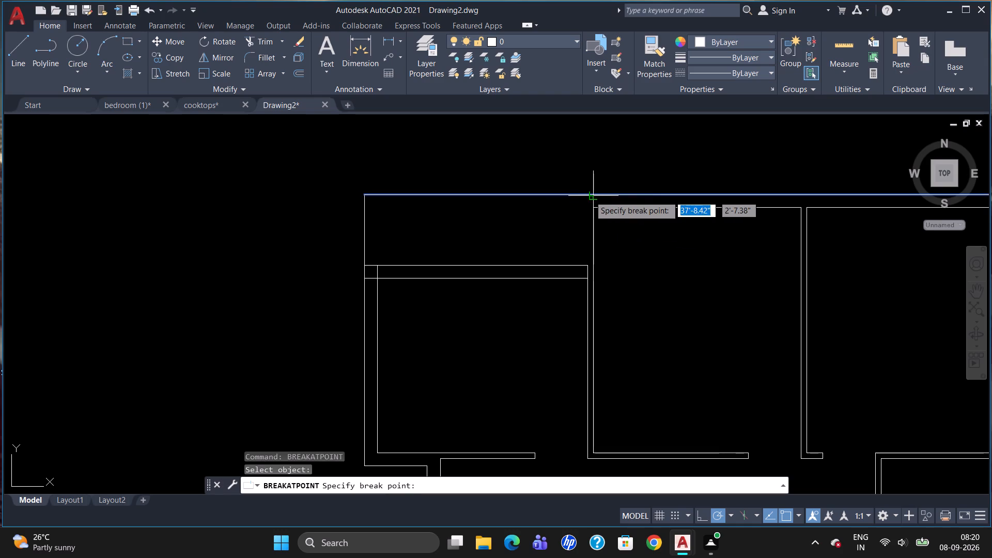
pyautogui.click(590, 196)
# Offset the north and west outer lines around the northwest strip 4" inward.
pyautogui.press('o')
pyautogui.press('Return')
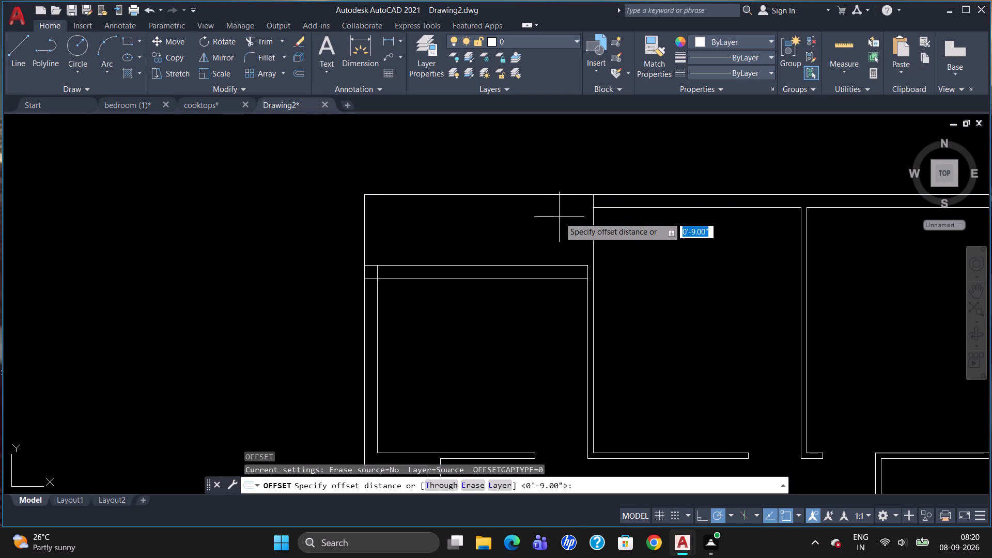
pyautogui.write('4"')
pyautogui.press('Return')
pyautogui.moveTo(552, 194); pyautogui.dragTo(552, 199)
pyautogui.click(552, 201)
pyautogui.click(365, 227)
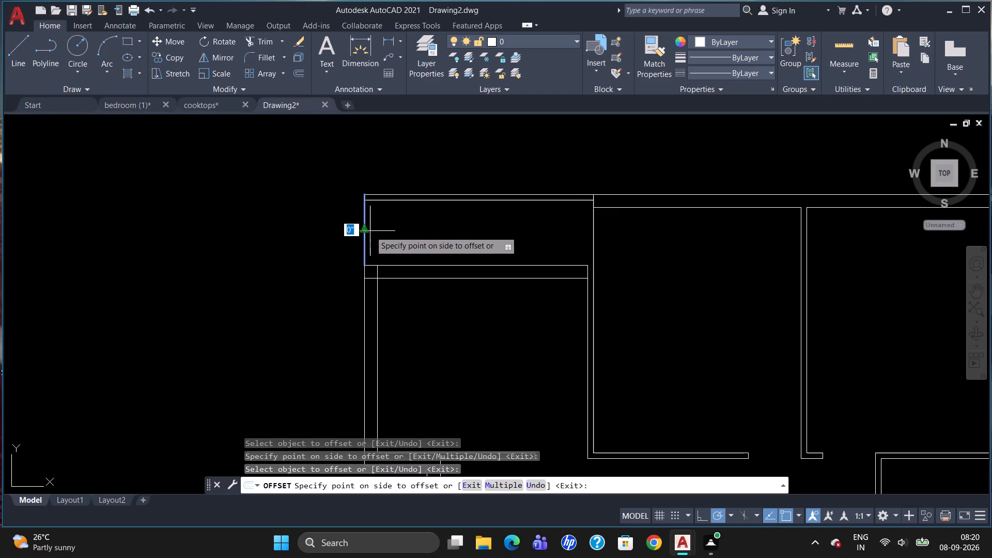
pyautogui.click(370, 231)
pyautogui.click(365, 235)
pyautogui.click(367, 235)
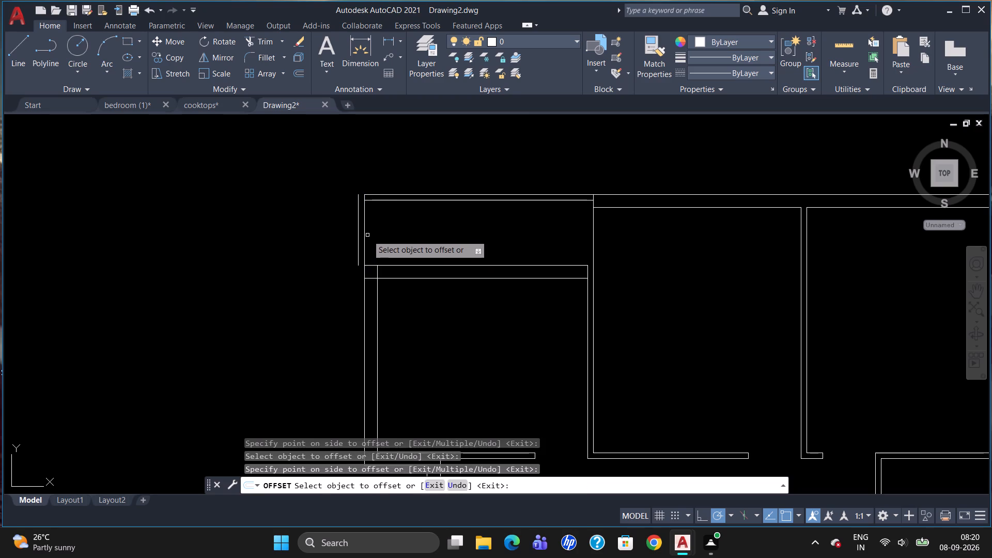
pyautogui.click(365, 235)
pyautogui.click(370, 238)
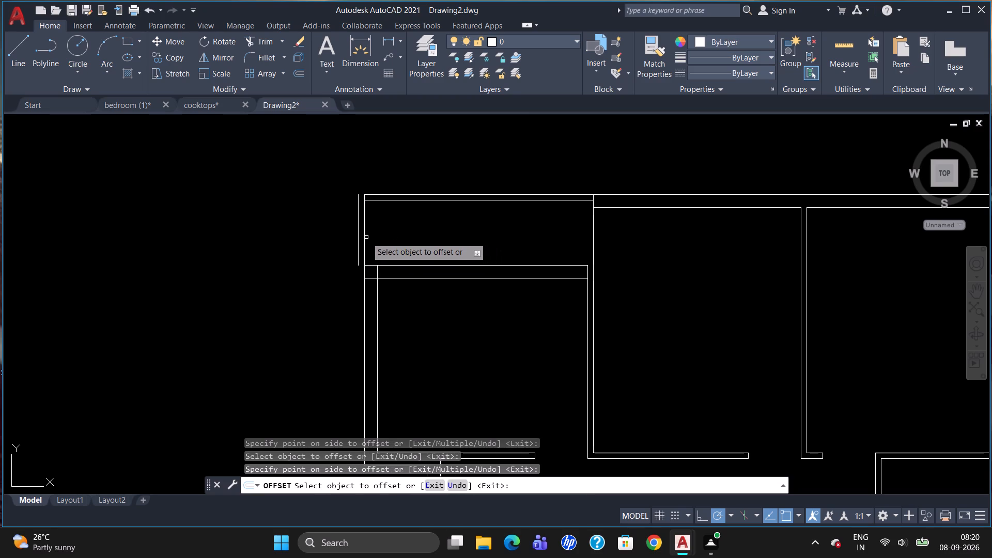
pyautogui.click(366, 237)
pyautogui.click(366, 236)
pyautogui.click(378, 239)
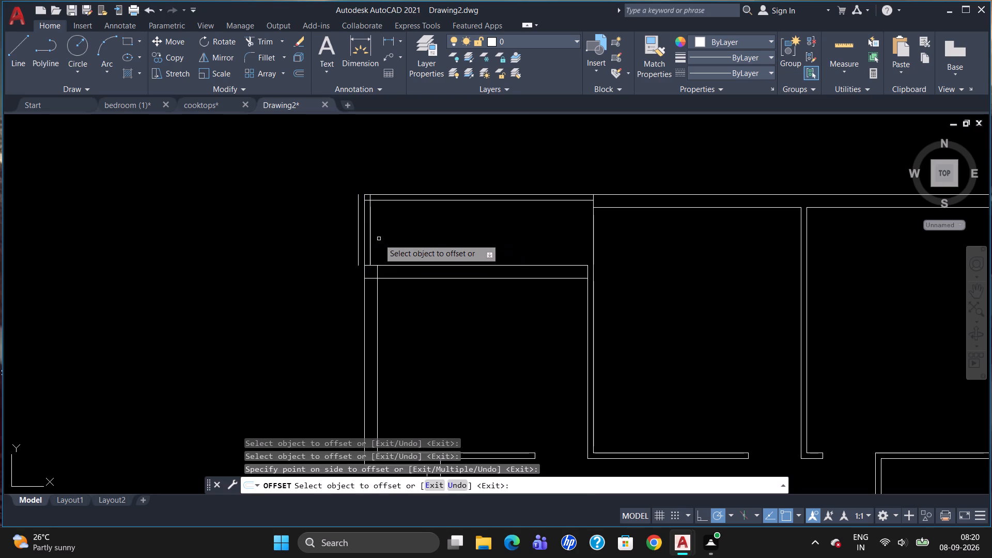
pyautogui.press('Escape')
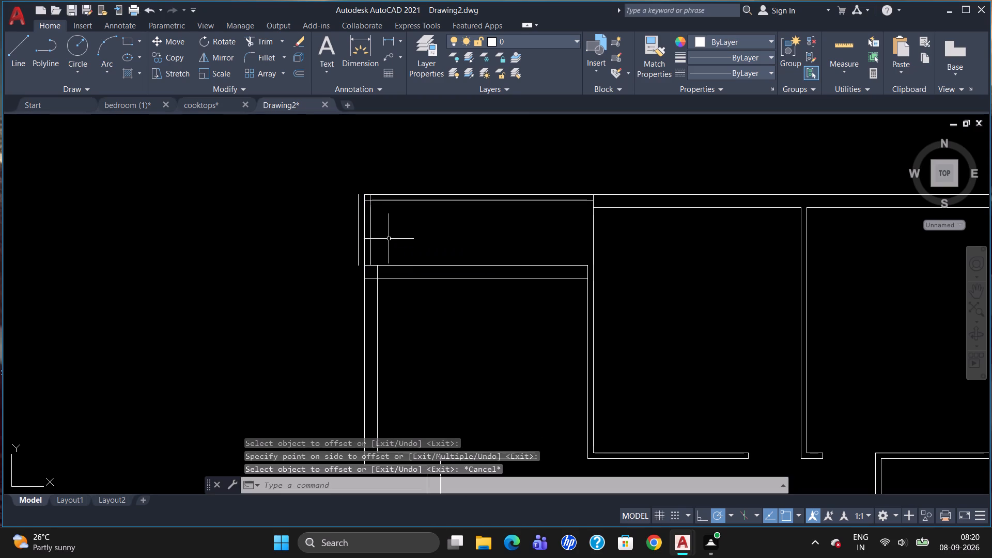
# Erase the stray stacked offset lines lying just outside the northwest strip's west wall.
pyautogui.click(358, 229)
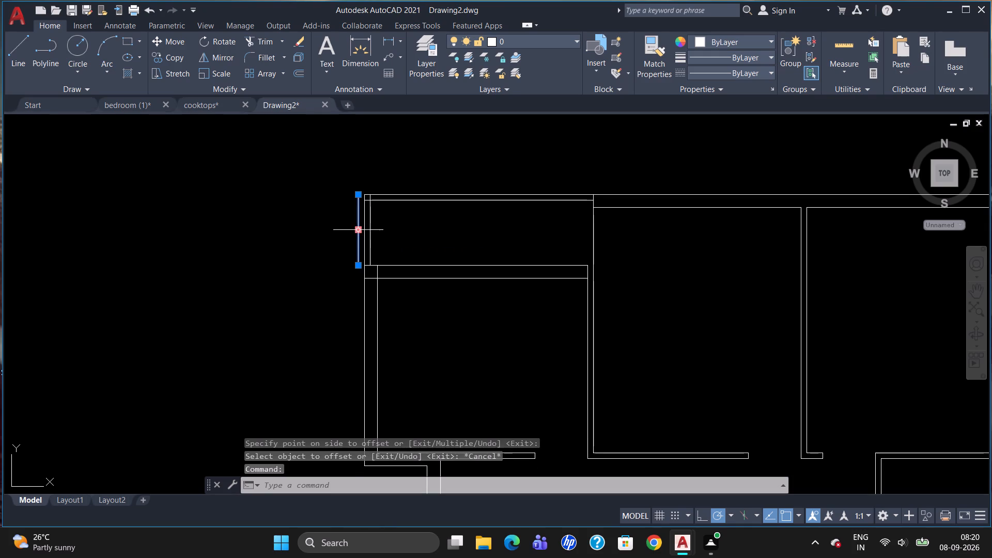
pyautogui.press('Delete')
pyautogui.click(357, 220)
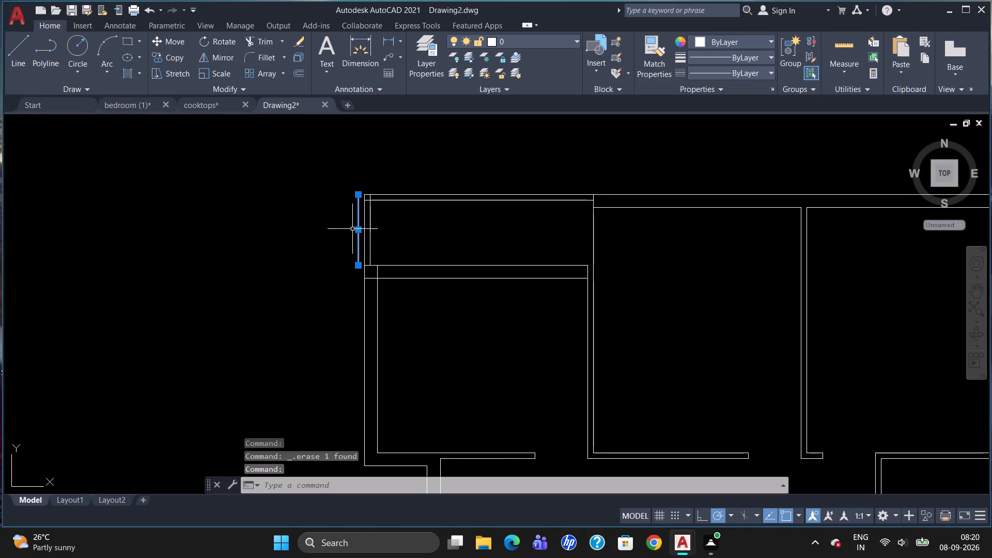
pyautogui.press('Delete')
pyautogui.click(358, 236)
pyautogui.press('Delete')
# Trim the overlapping ends of the 4" inner wall lines at the northwest strip's outer corner.
pyautogui.scroll(1, 400, 193)
pyautogui.write('TR')
pyautogui.press('Return')
pyautogui.press('Return')
pyautogui.scroll(2, 360, 198)
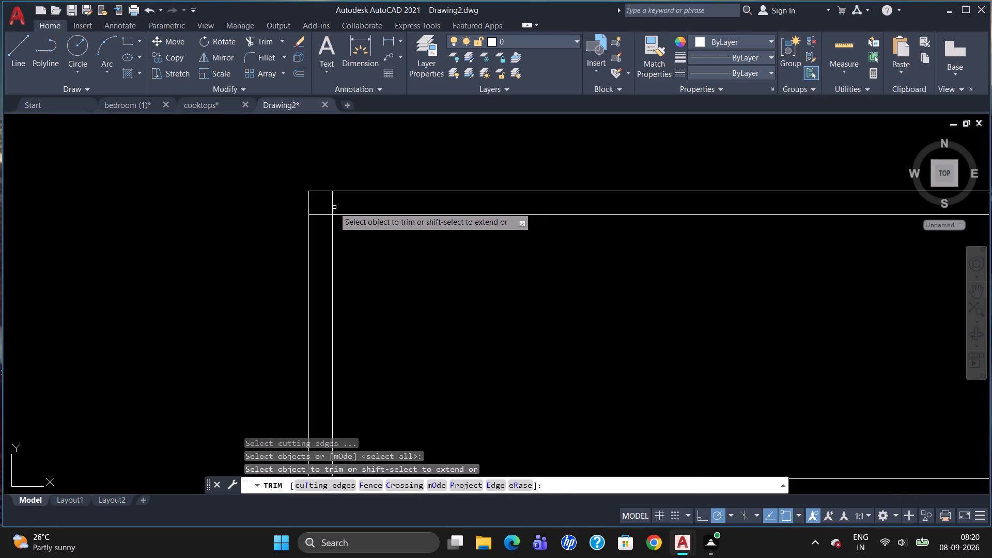
pyautogui.click(334, 207)
pyautogui.click(322, 218)
pyautogui.click(319, 213)
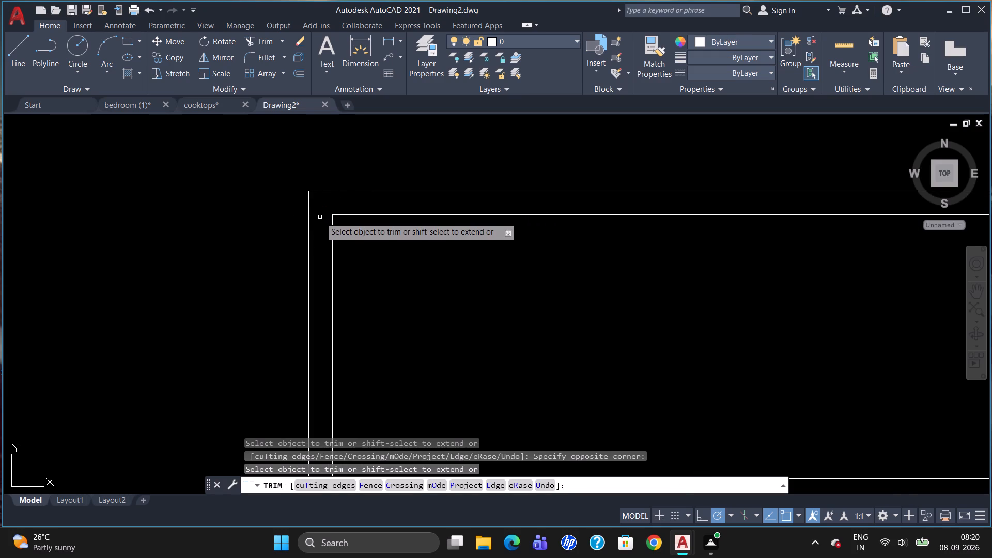
pyautogui.press('Escape')
# Draw a vertical line from the top of the partition's west line up to the north wall's outer line.
pyautogui.scroll(-2, 313, 215)
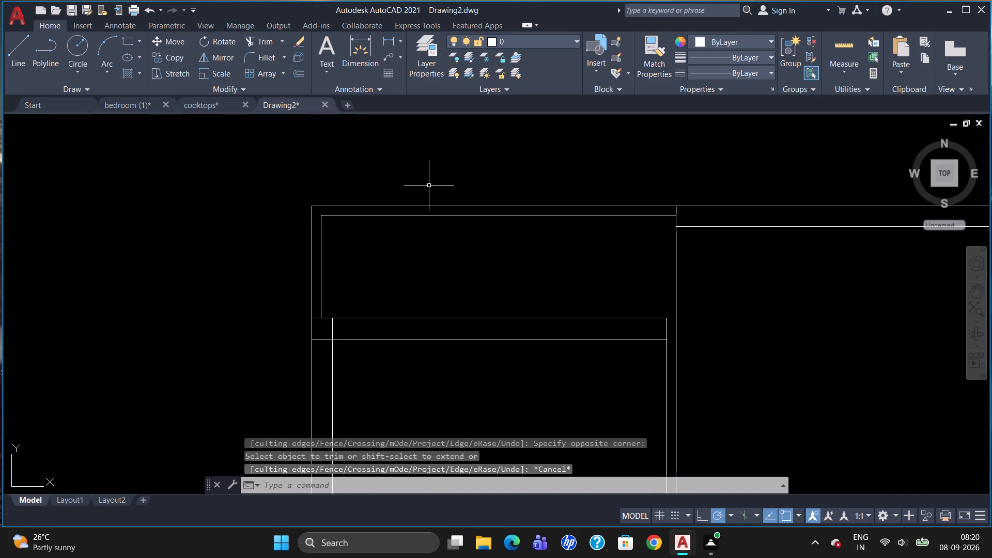
pyautogui.scroll(-1, 429, 185)
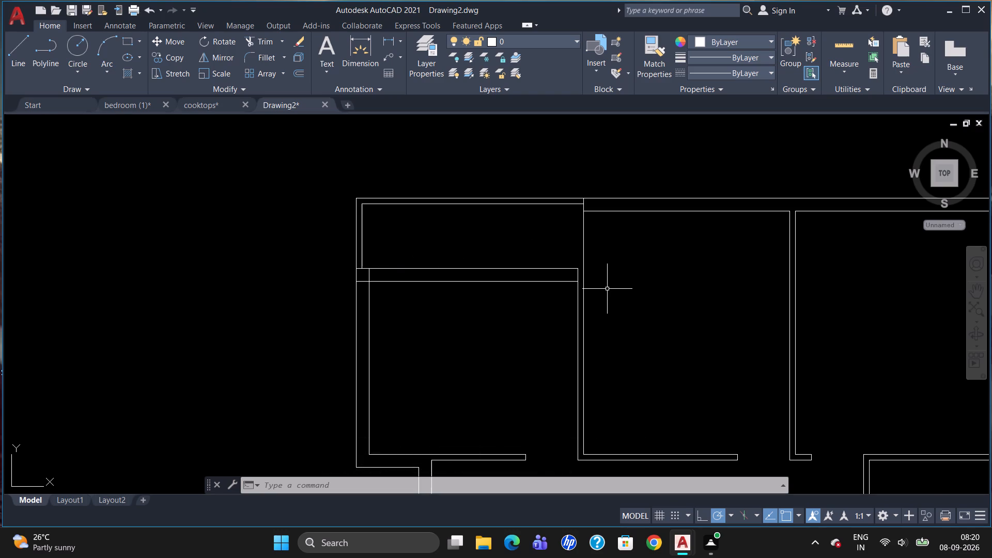
pyautogui.scroll(1, 608, 293)
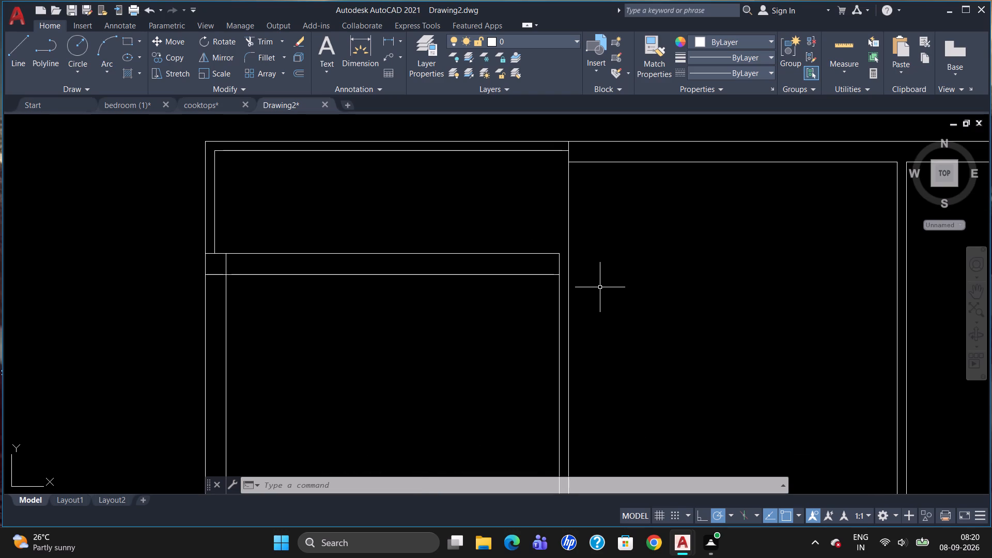
pyautogui.scroll(-1, 579, 246)
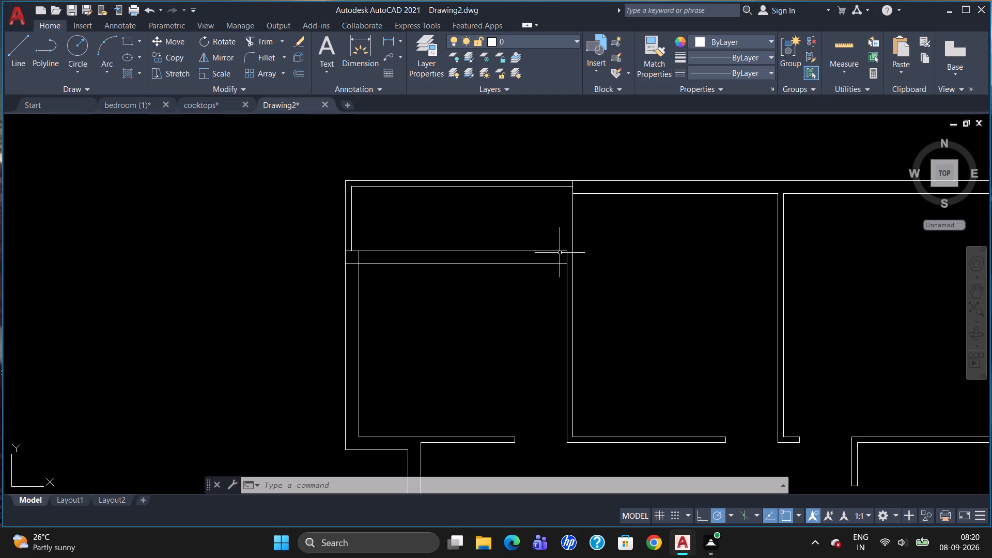
pyautogui.press('l')
pyautogui.press('Return')
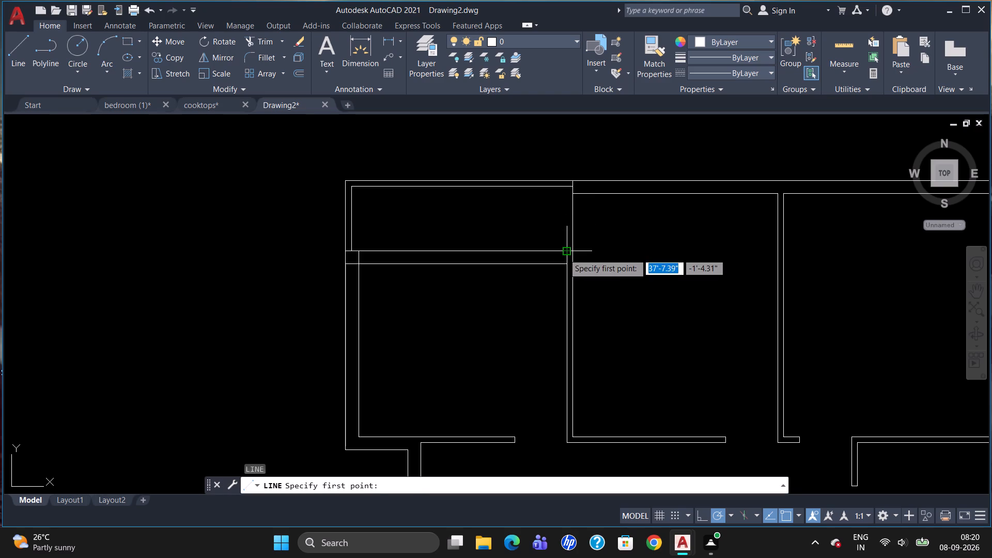
pyautogui.click(564, 254)
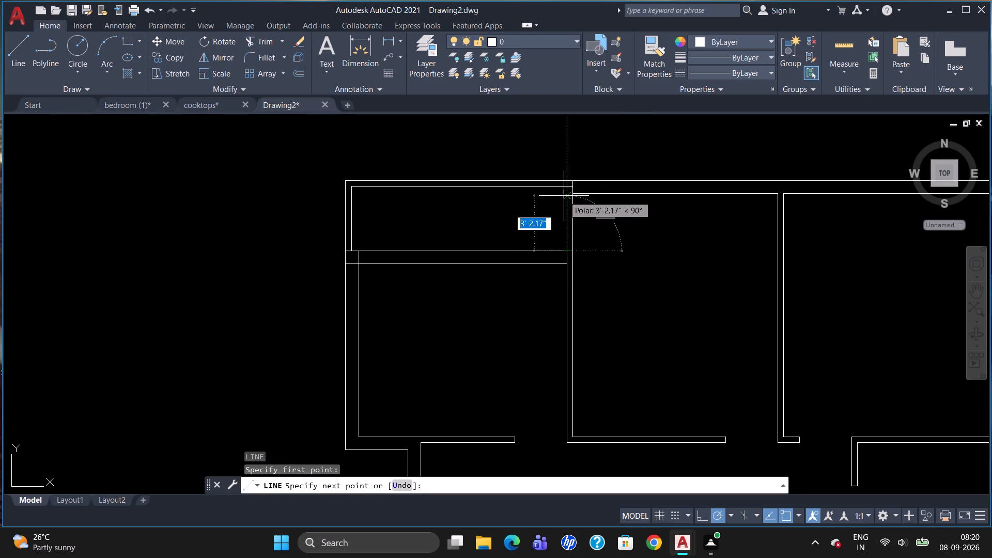
pyautogui.click(568, 179)
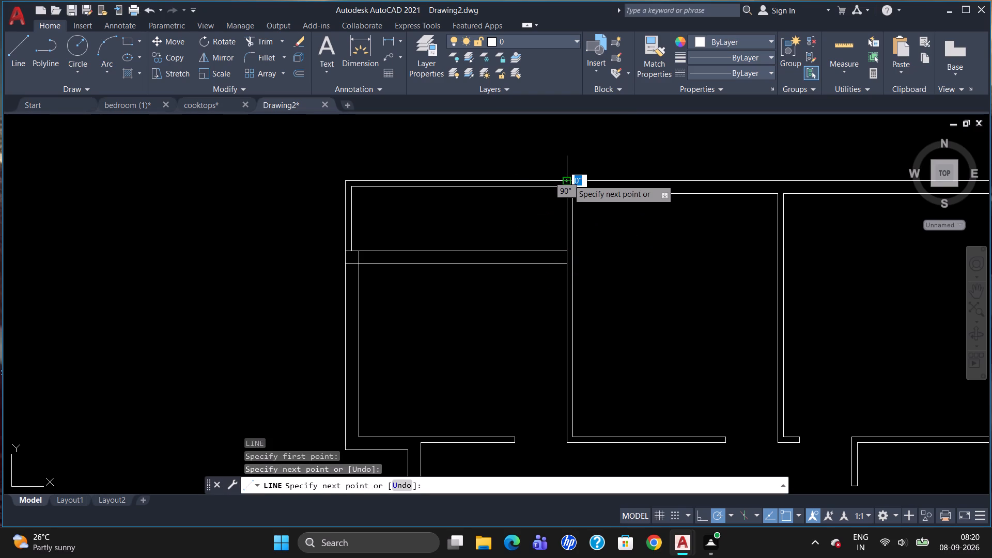
pyautogui.press('Escape')
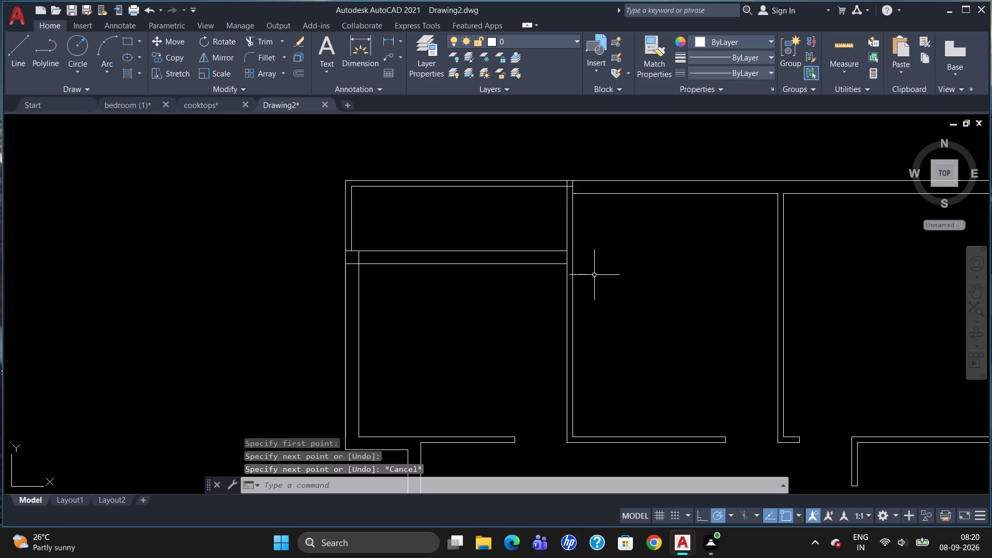
# Trim the strip's inner north line between the partition lines and erase the 9" vertical stub at the partition's top.
pyautogui.write('TR')
pyautogui.press('Return')
pyautogui.press('Return')
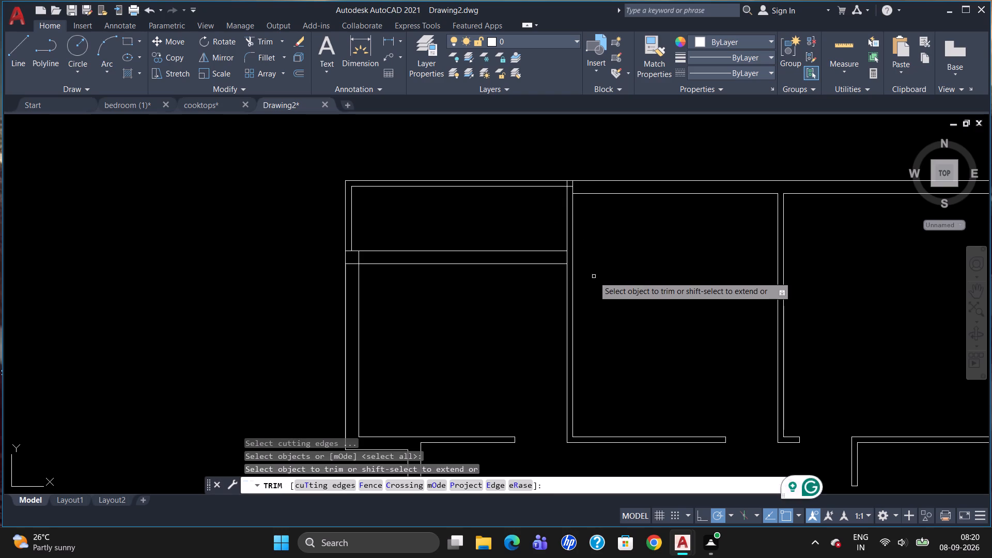
pyautogui.scroll(2, 584, 180)
pyautogui.click(543, 196)
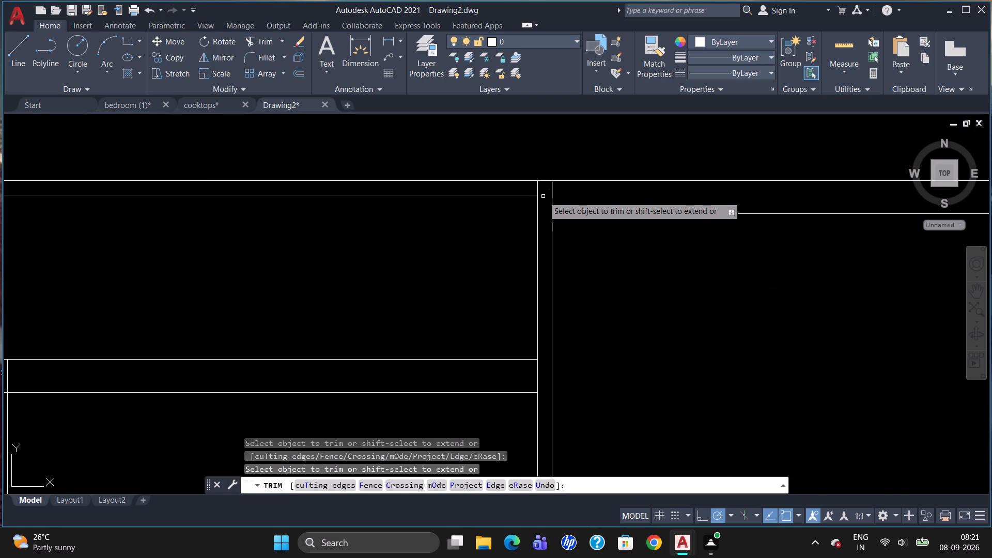
pyautogui.click(553, 197)
pyautogui.click(553, 198)
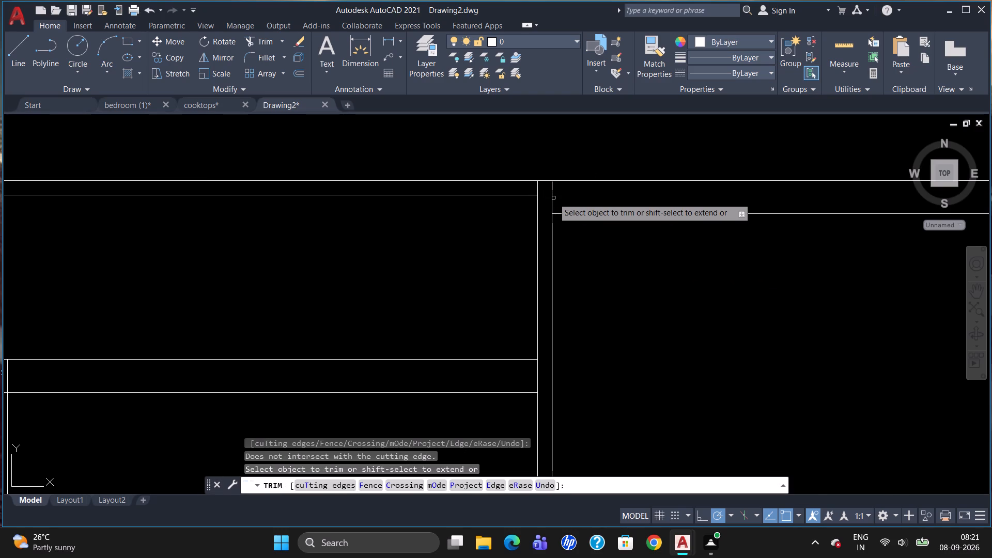
pyautogui.press('Escape')
pyautogui.click(552, 198)
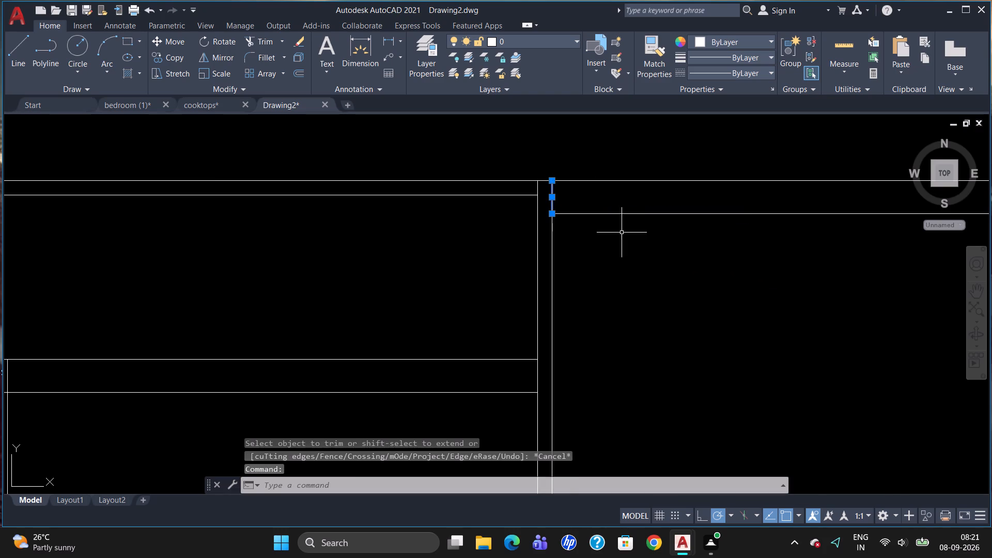
pyautogui.press('Delete')
# Draw a jamb line across the northwest room's 9" north wall, 2'6" west of the partition.
pyautogui.scroll(-2, 623, 206)
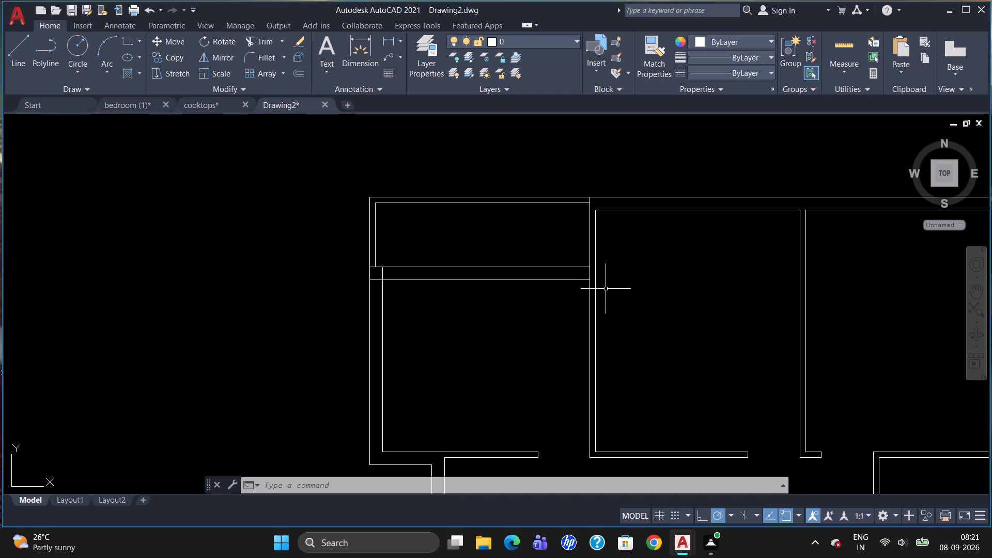
pyautogui.press('l')
pyautogui.press('Return')
pyautogui.write('TK')
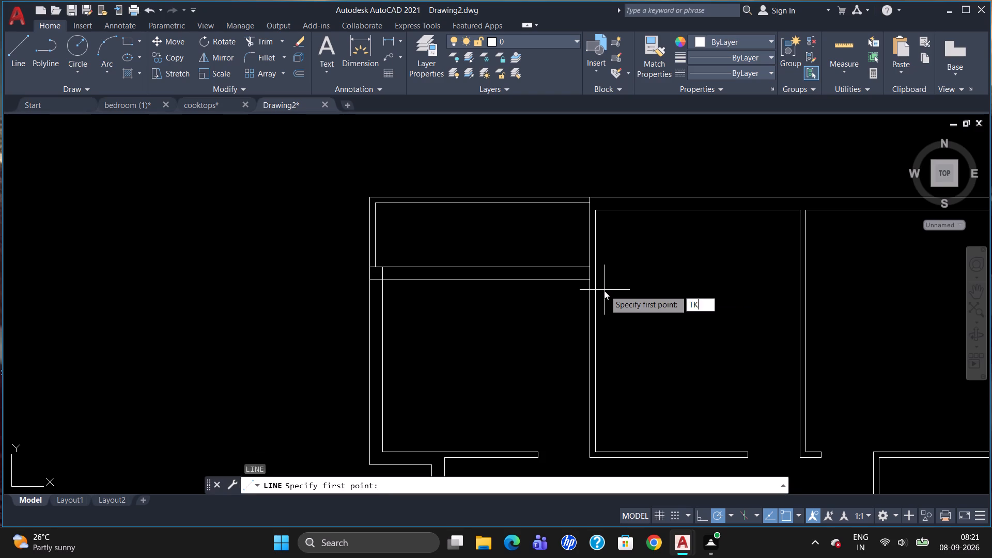
pyautogui.press('Return')
pyautogui.click(587, 267)
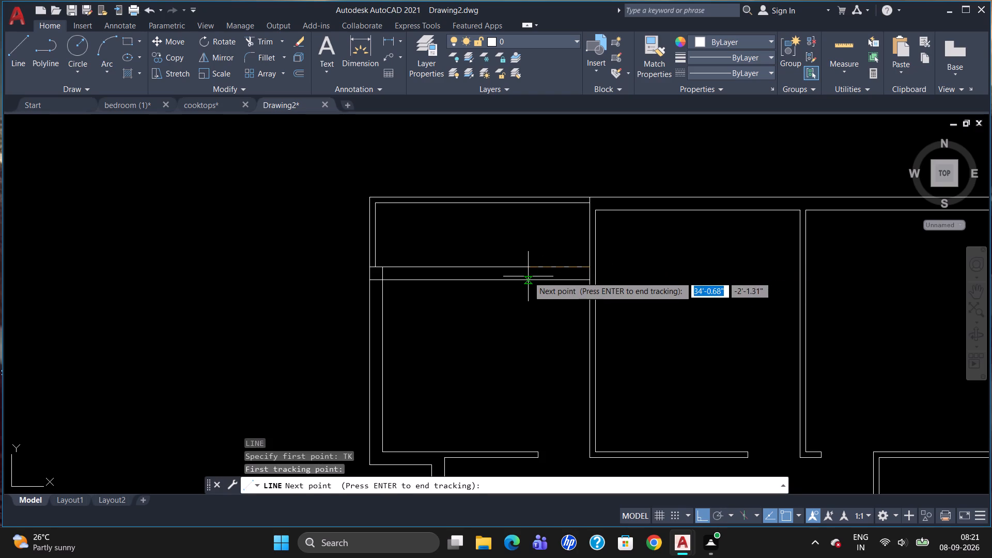
pyautogui.write('2\'6"')
pyautogui.press('Return')
pyautogui.press('Return')
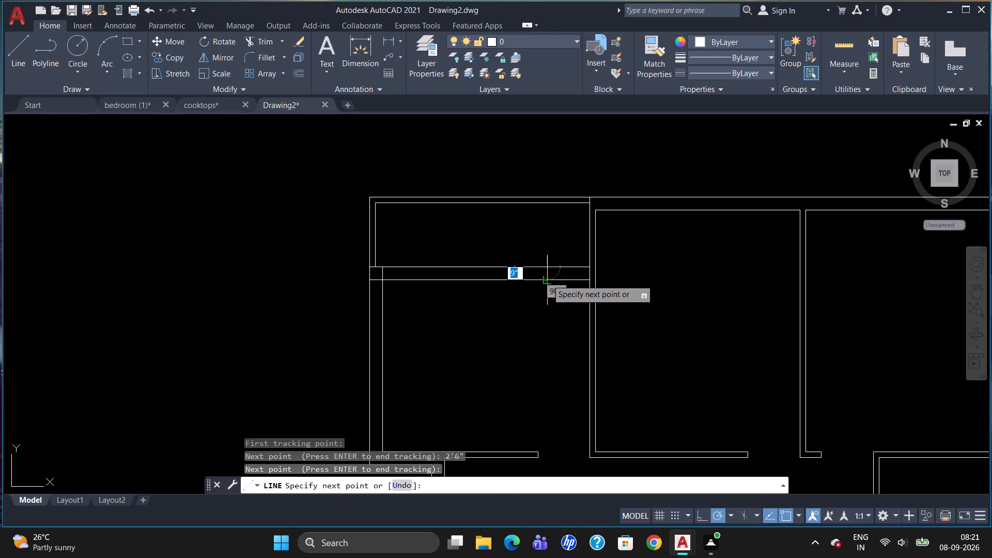
pyautogui.click(546, 276)
pyautogui.press('Escape')
# Trim both lines of the northwest room's north wall between the new jamb and the partition to form an opening.
pyautogui.write('TR')
pyautogui.press('Return')
pyautogui.press('Return')
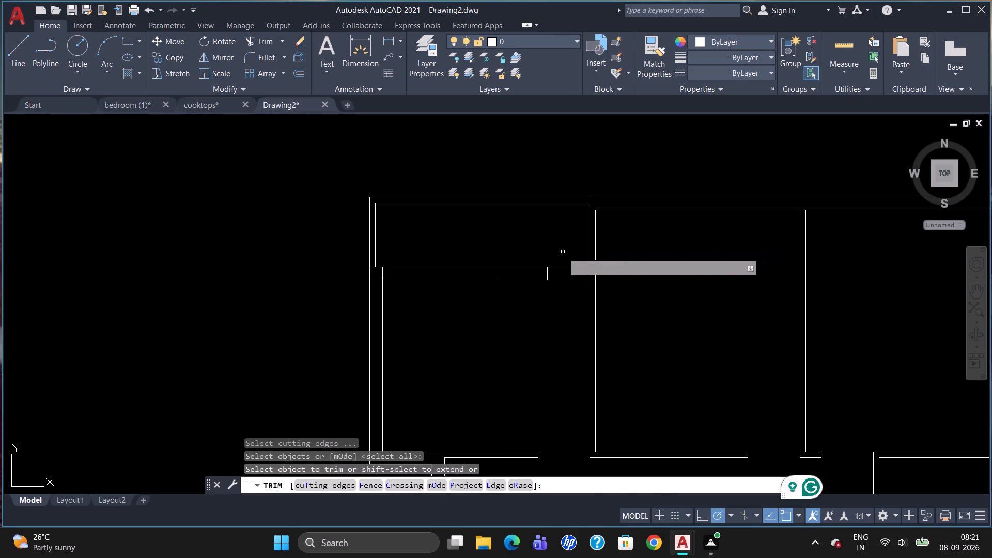
pyautogui.moveTo(562, 252); pyautogui.dragTo(567, 304)
pyautogui.click(567, 304)
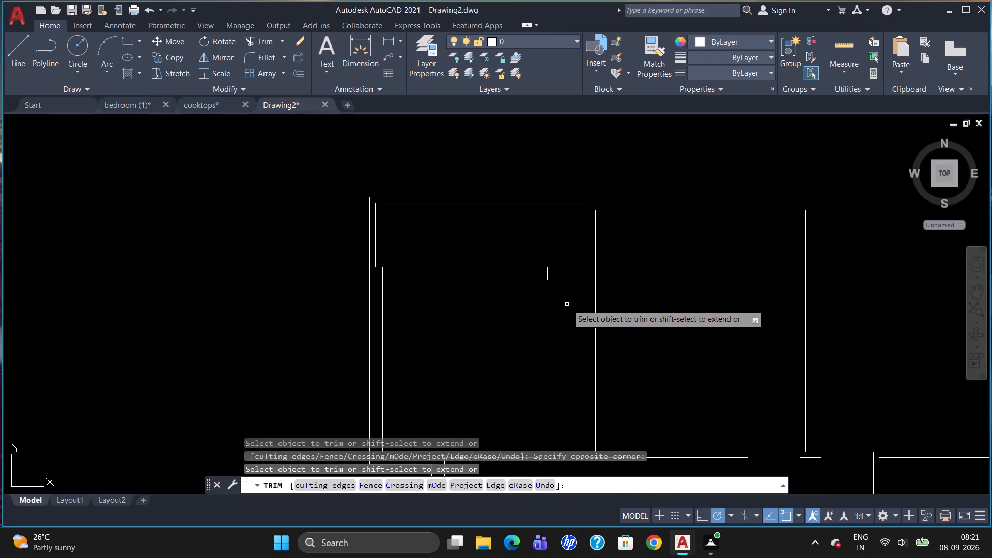
pyautogui.click(567, 304)
pyautogui.click(565, 305)
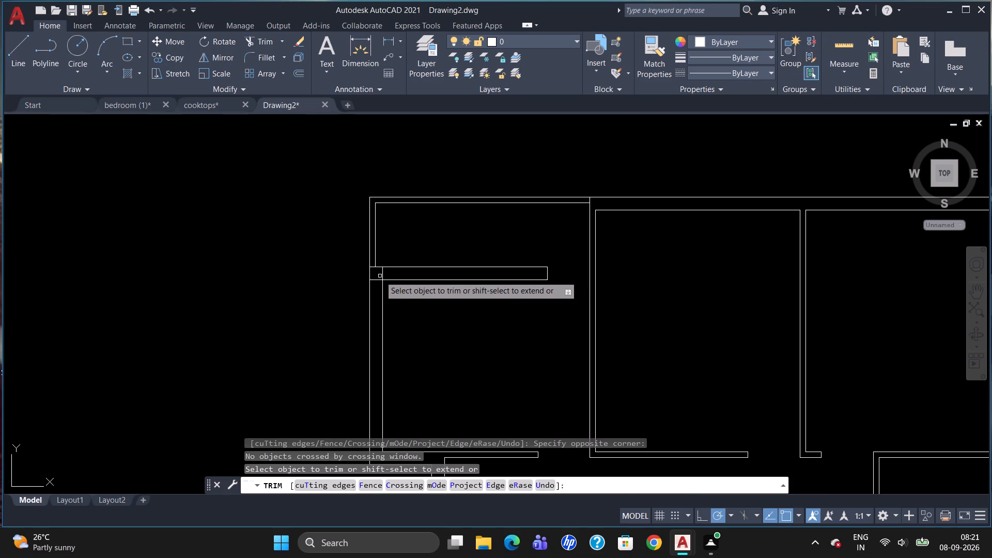
# Trim the west wall's inner line where it crosses the west end of the northwest room's 9" north wall.
pyautogui.click(385, 274)
pyautogui.click(382, 274)
pyautogui.click(382, 274)
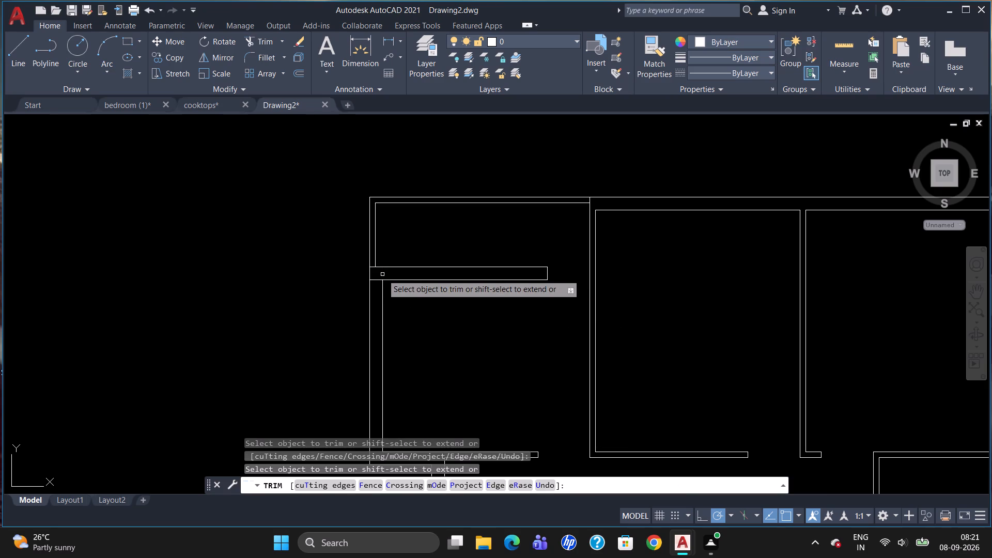
pyautogui.press('Escape')
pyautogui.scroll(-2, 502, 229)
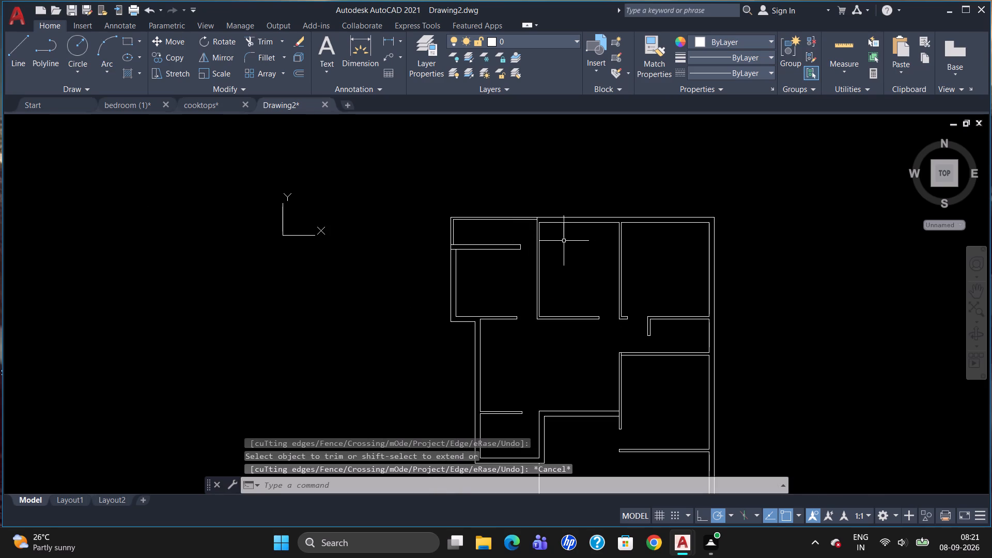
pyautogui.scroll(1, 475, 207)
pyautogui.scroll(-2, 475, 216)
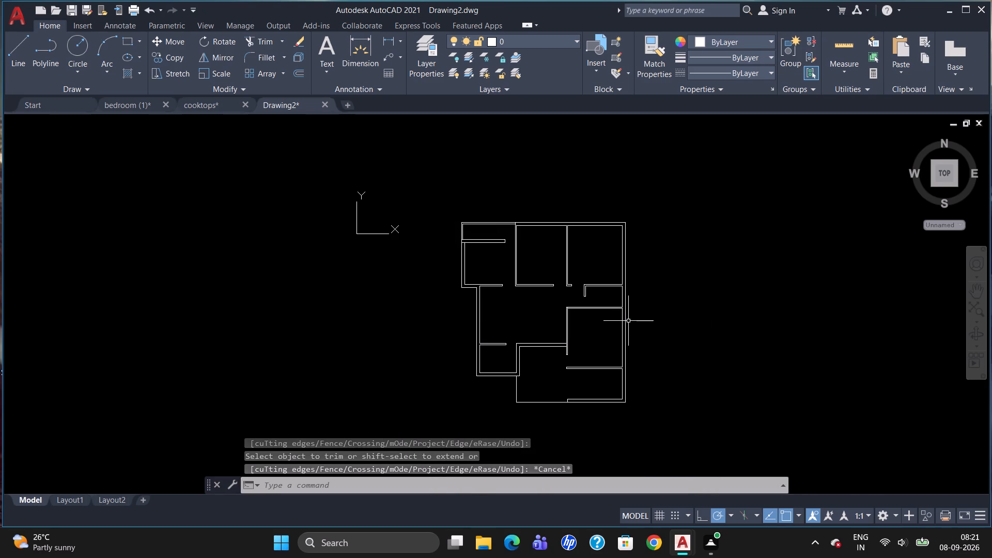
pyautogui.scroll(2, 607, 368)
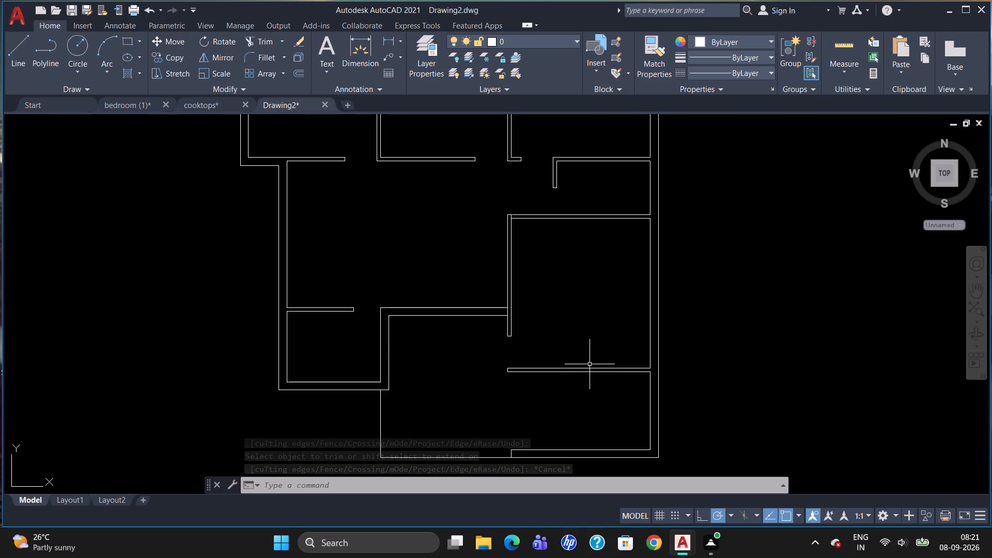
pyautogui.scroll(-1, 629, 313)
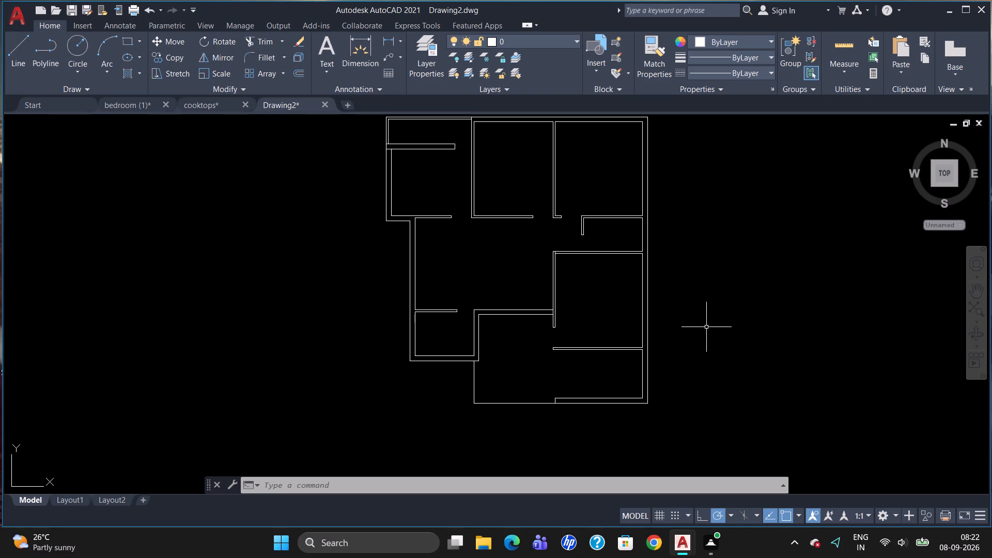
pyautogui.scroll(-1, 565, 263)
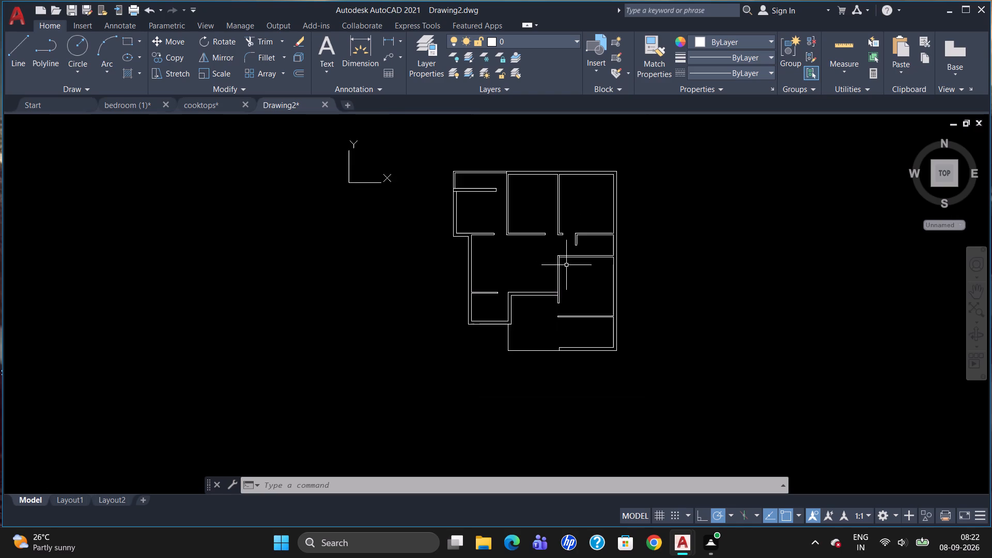
# Insert the Door - Imperial and Toilet - Imperial sample blocks in the empty space west of the floor plan.
pyautogui.scroll(2, 548, 193)
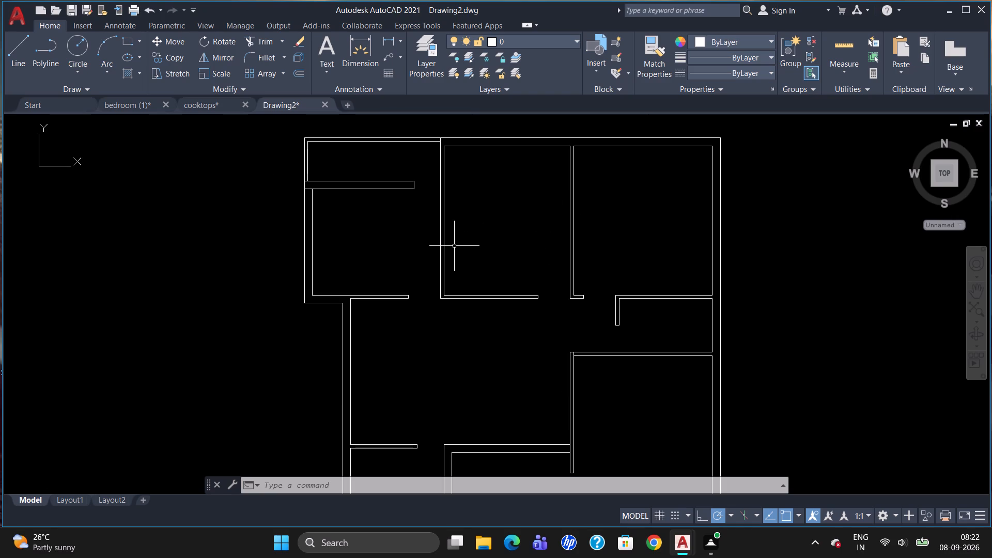
pyautogui.hotkey('ctrl', '3')
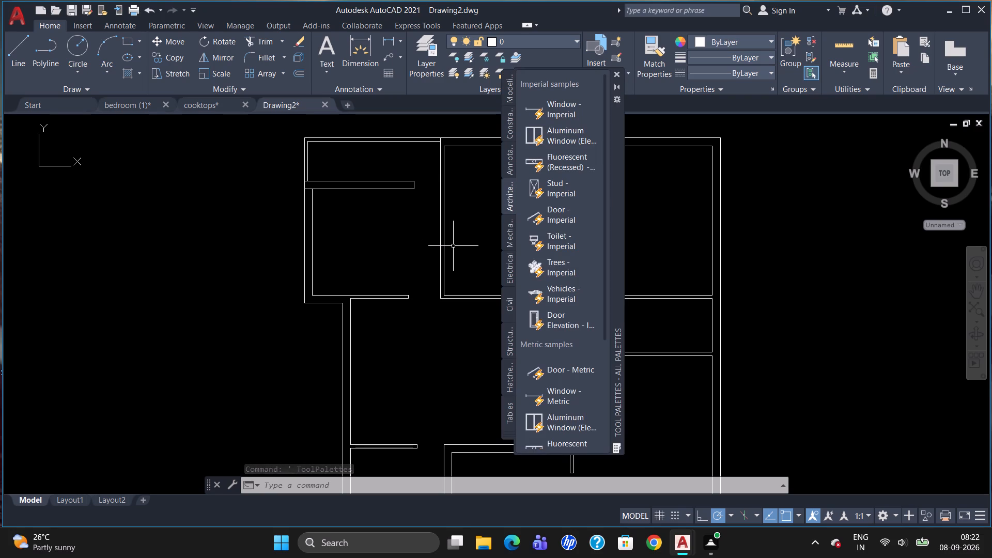
pyautogui.moveTo(551, 215); pyautogui.dragTo(295, 236)
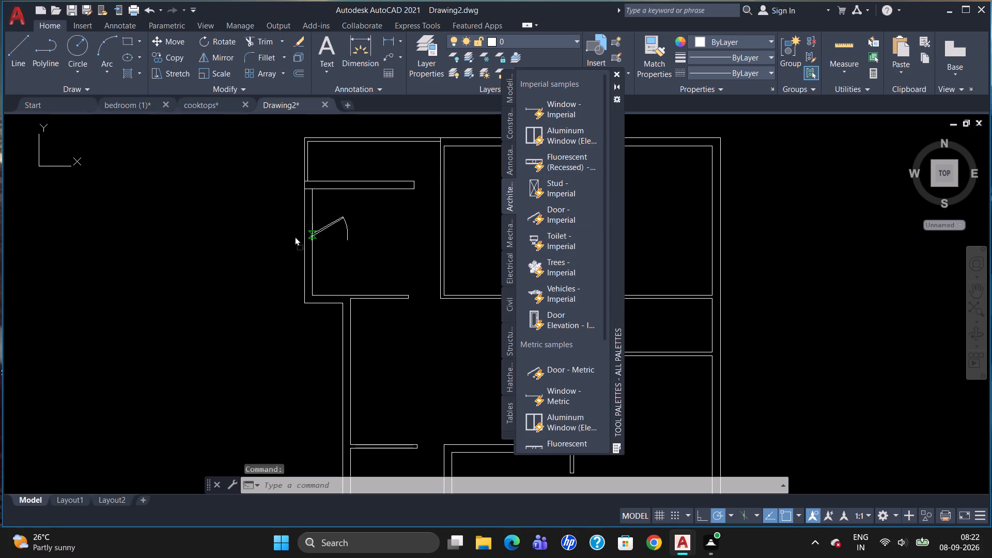
pyautogui.moveTo(295, 236); pyautogui.dragTo(205, 240)
pyautogui.moveTo(553, 242); pyautogui.dragTo(144, 363)
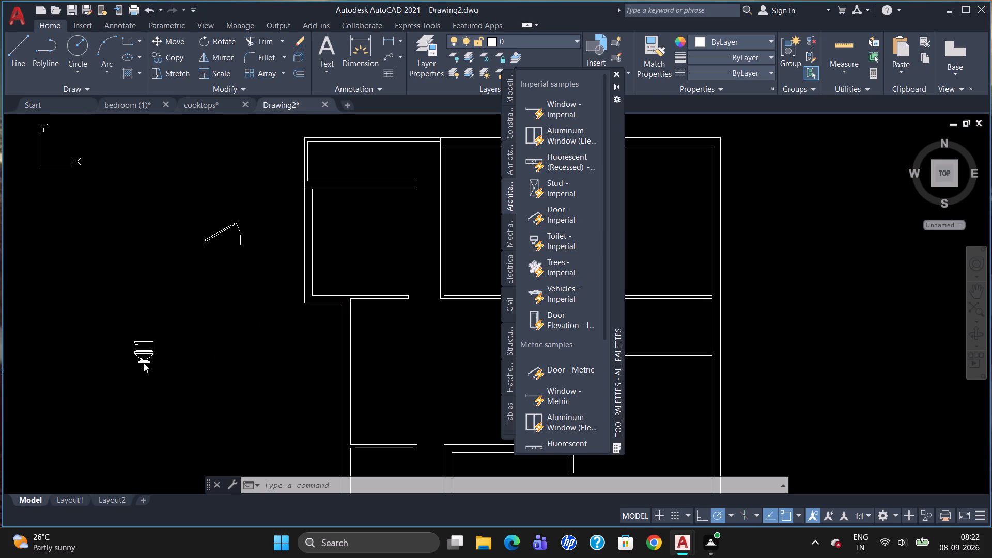
pyautogui.click(619, 75)
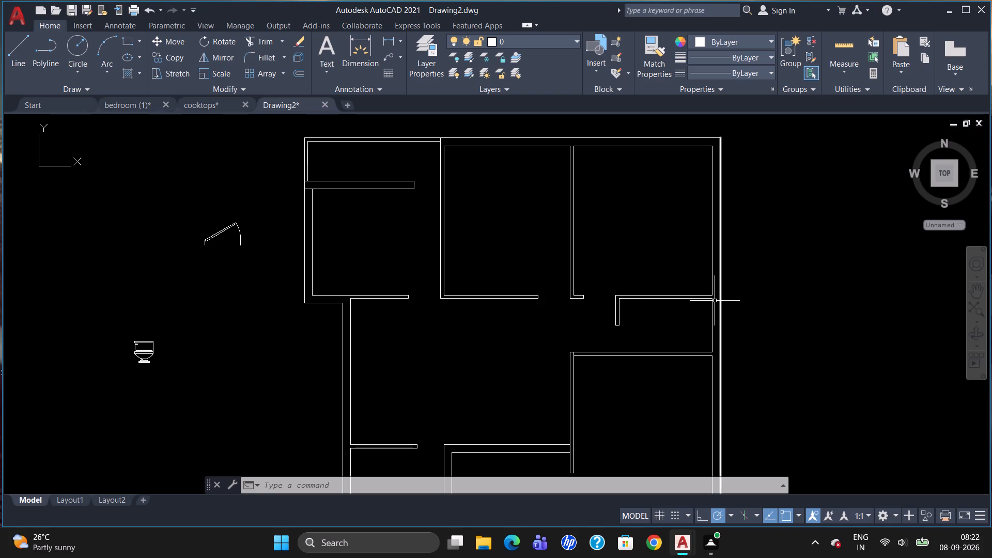
# Set the door block west of the floor plan to its Open 90º state.
pyautogui.click(207, 239)
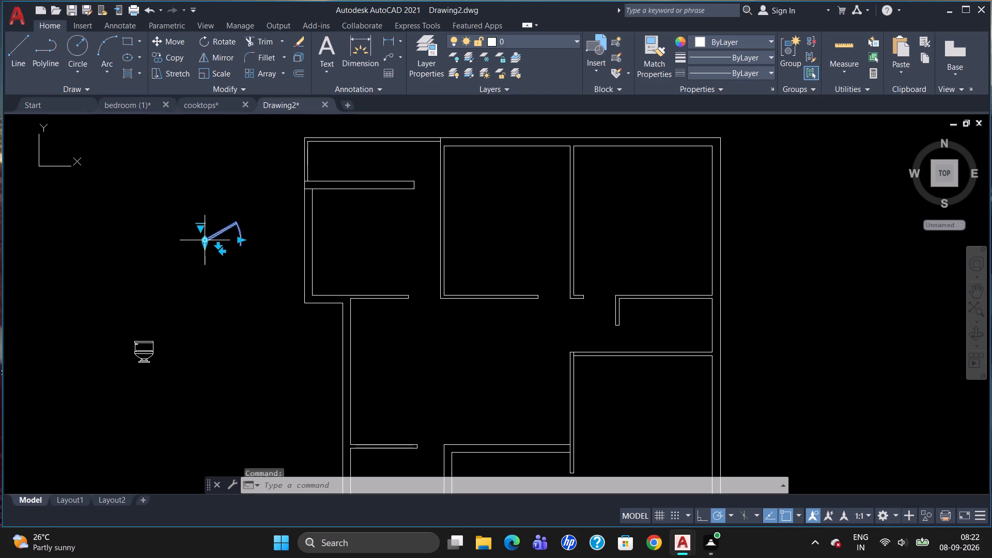
pyautogui.click(200, 228)
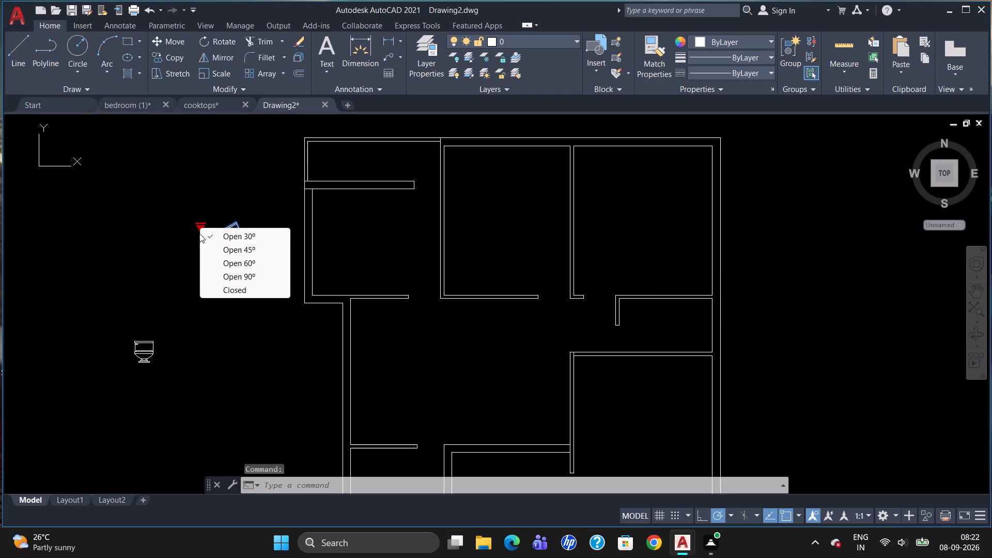
pyautogui.click(218, 273)
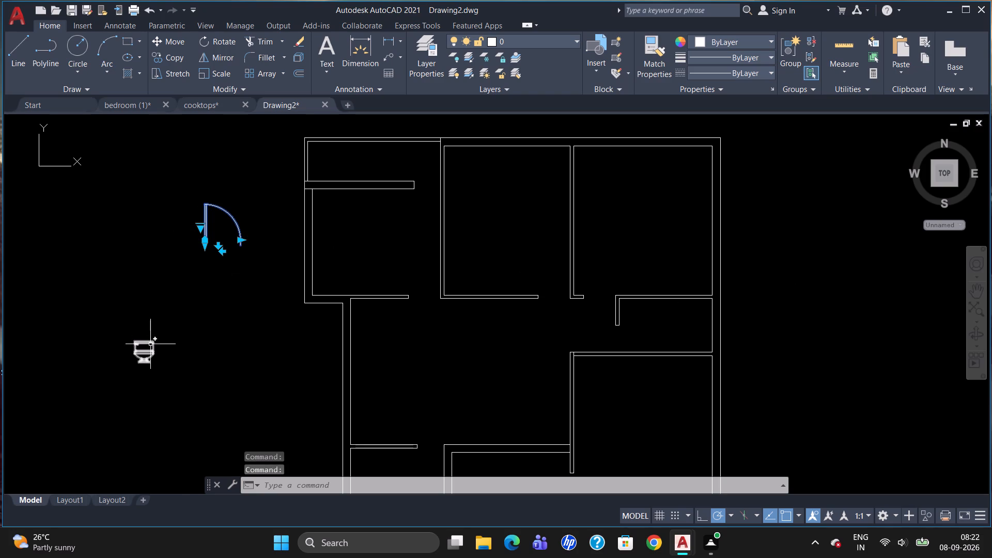
# Set the toilet block west of the floor plan to its Round (Plan) view.
pyautogui.click(153, 343)
pyautogui.click(131, 369)
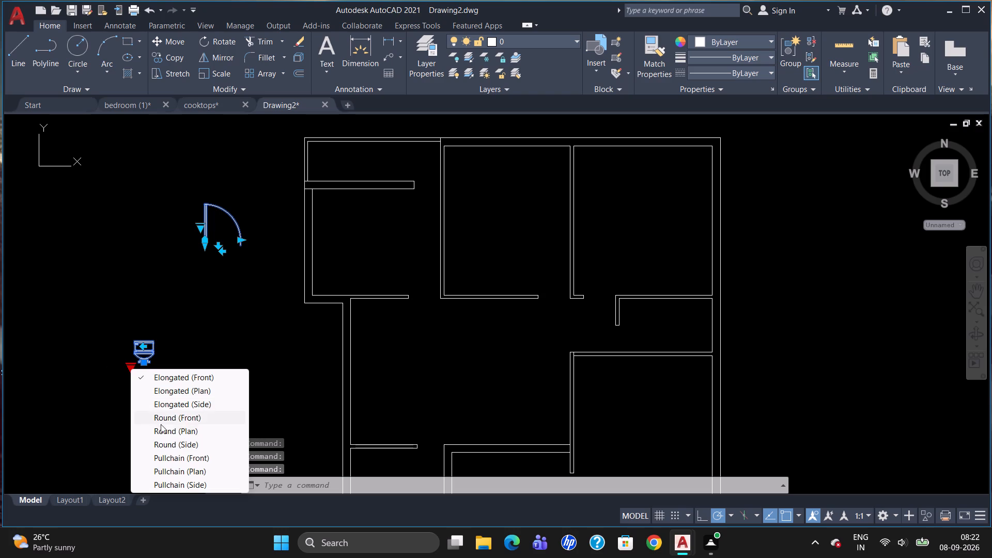
pyautogui.click(173, 431)
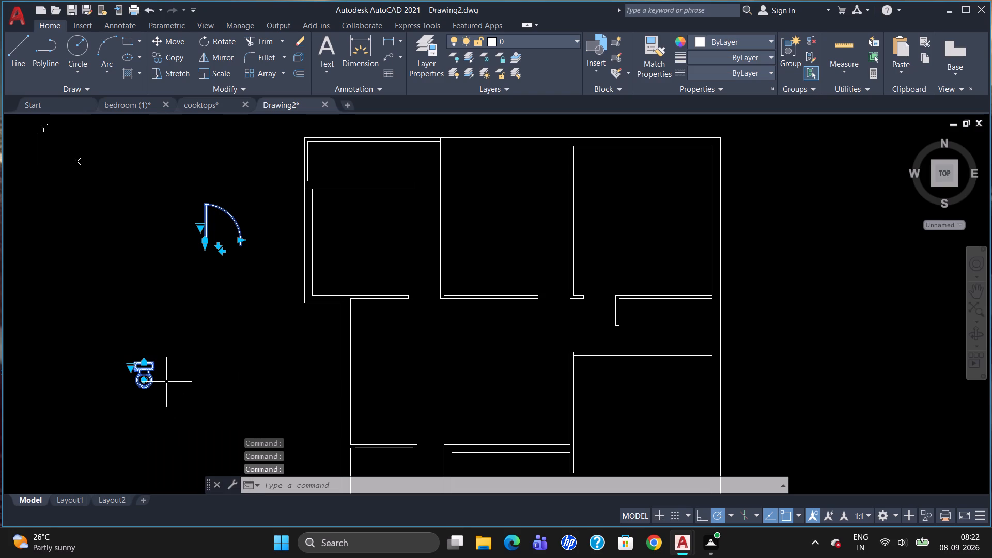
pyautogui.press('Escape')
# Mirror the door block across a vertical line to its west, keeping the source door.
pyautogui.click(206, 229)
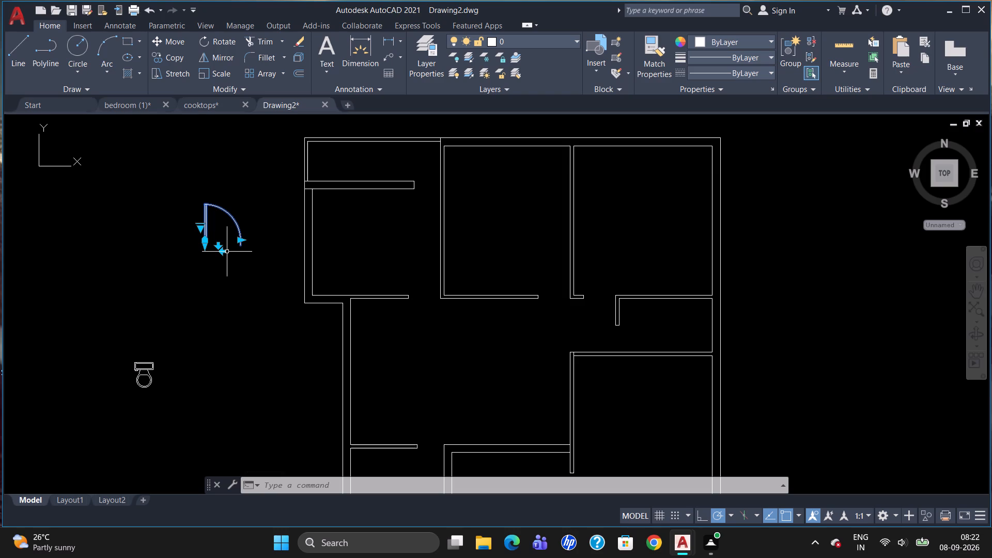
pyautogui.write('MI')
pyautogui.press('Return')
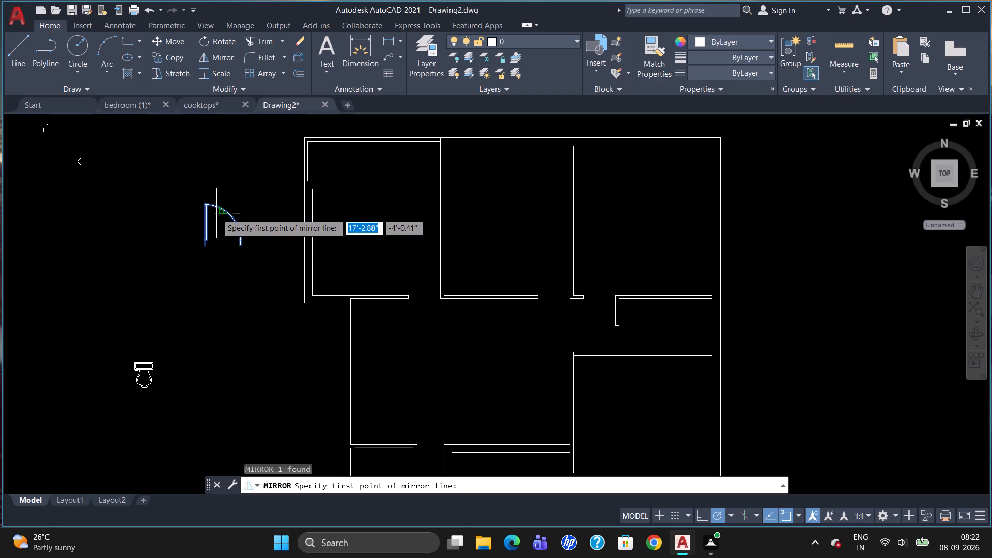
pyautogui.moveTo(179, 193); pyautogui.dragTo(178, 223)
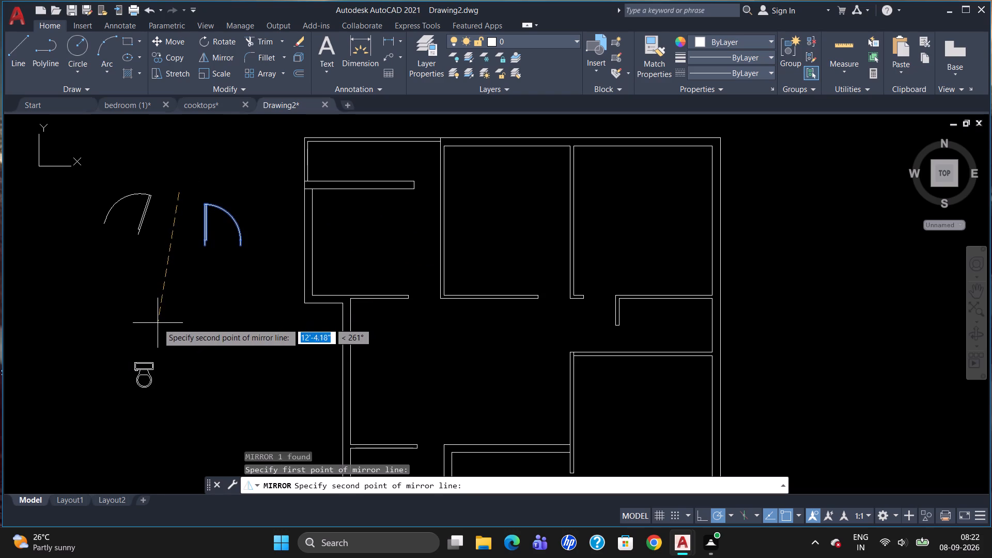
pyautogui.click(175, 364)
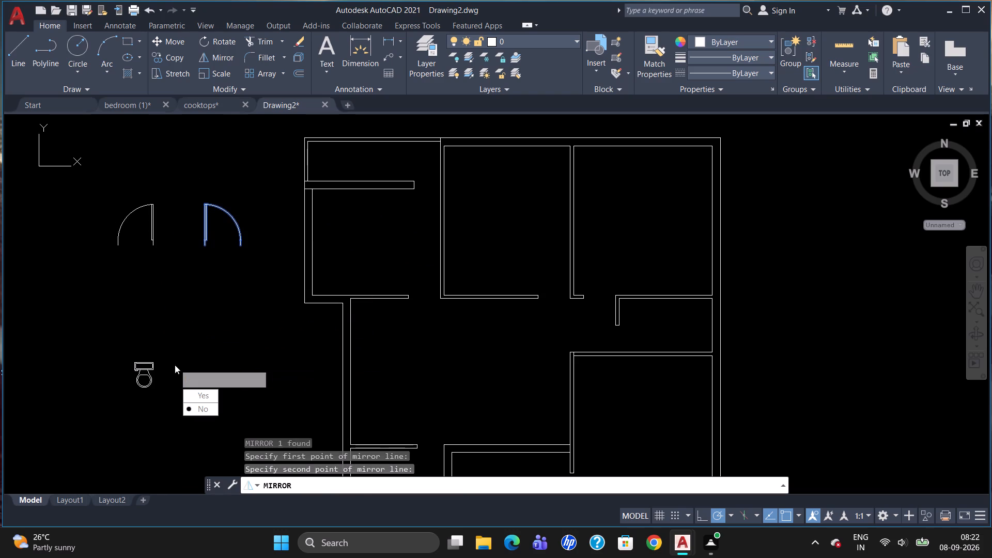
pyautogui.moveTo(194, 404); pyautogui.dragTo(175, 364)
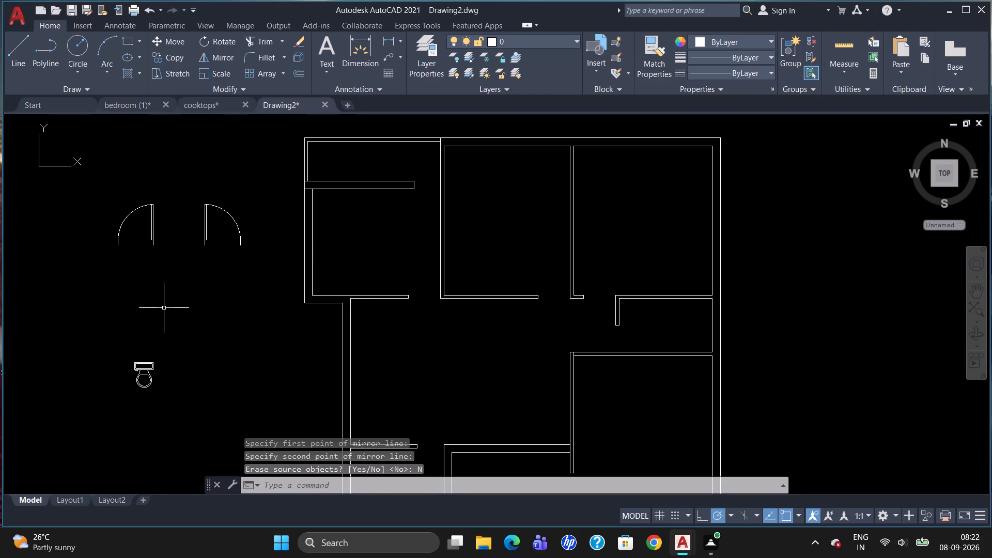
# Copy the mirrored door by its hinge-side lower end to the partition-side corners of the northwest and north-middle rooms' south door openings.
pyautogui.click(152, 234)
pyautogui.write('CO')
pyautogui.press('Return')
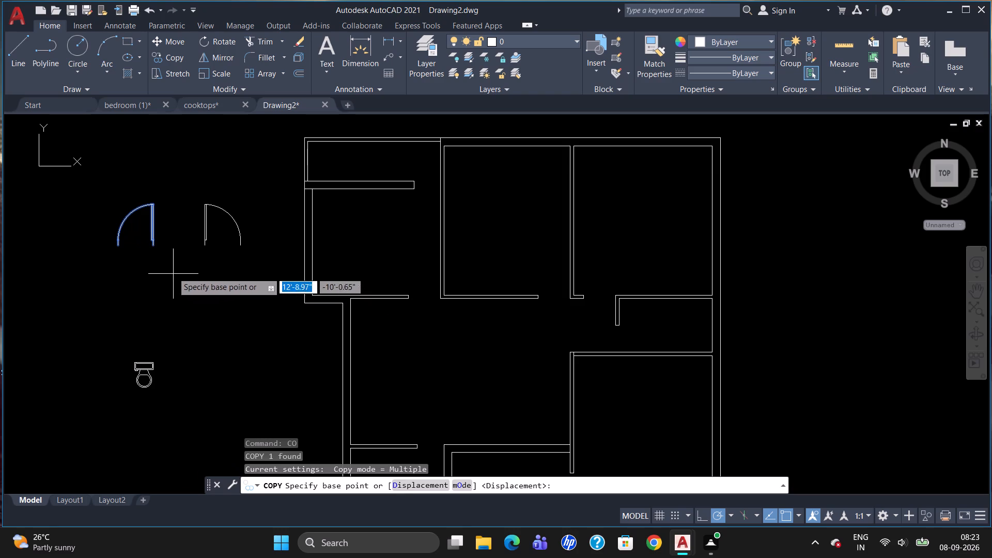
pyautogui.click(157, 244)
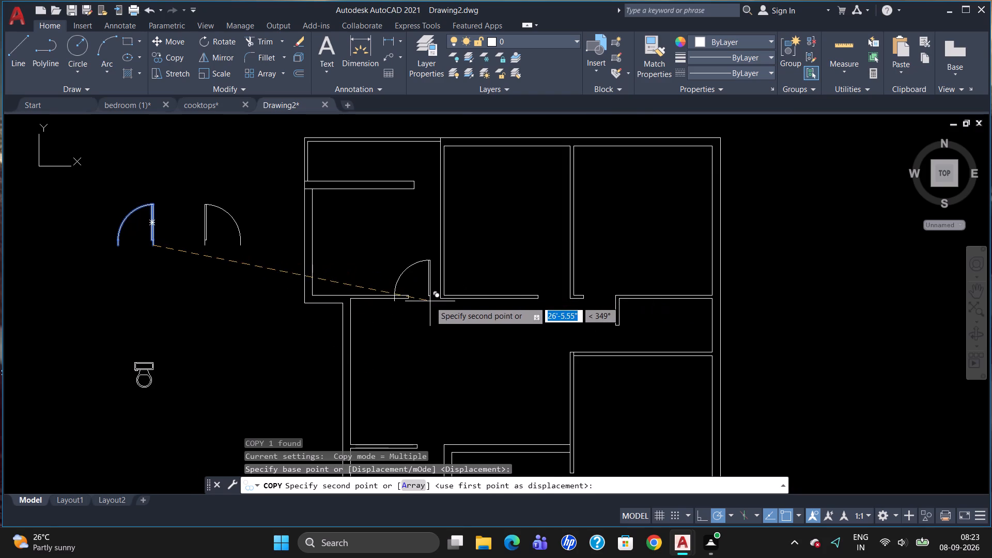
pyautogui.scroll(3, 430, 301)
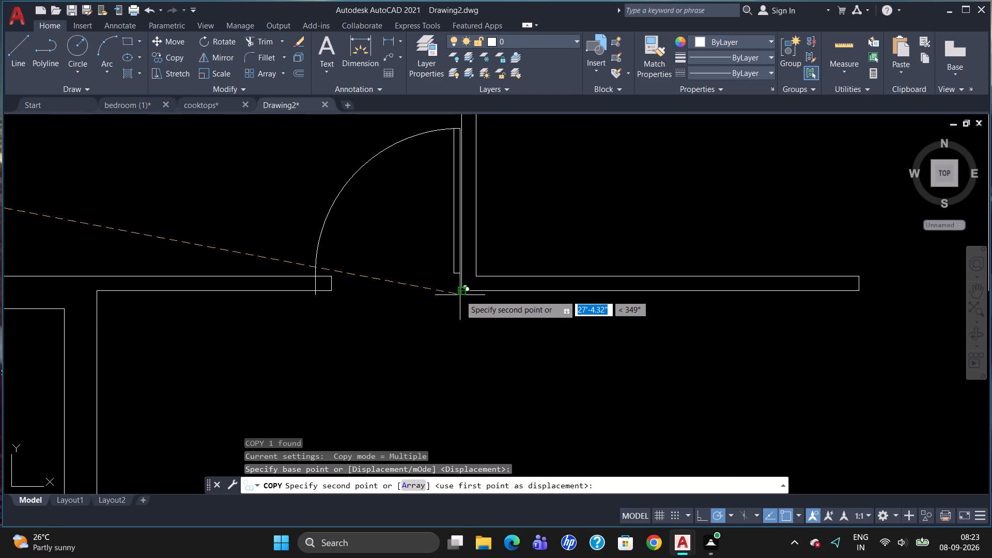
pyautogui.click(460, 294)
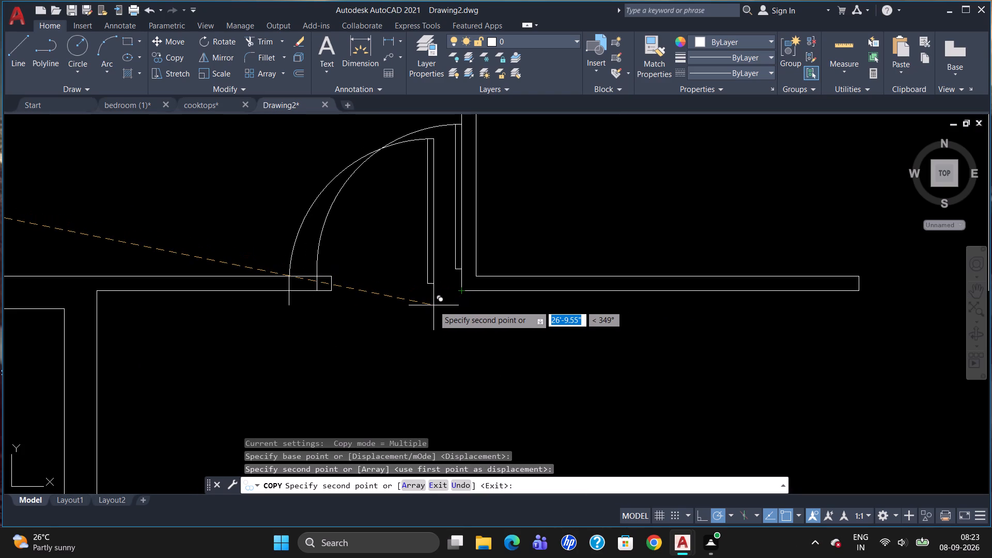
pyautogui.scroll(-2, 379, 318)
pyautogui.scroll(1, 617, 321)
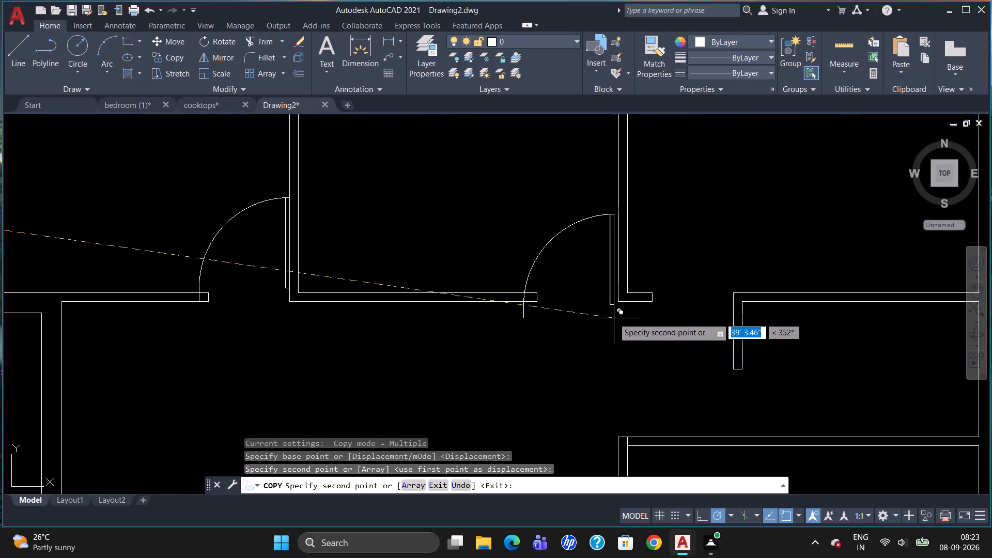
pyautogui.click(618, 305)
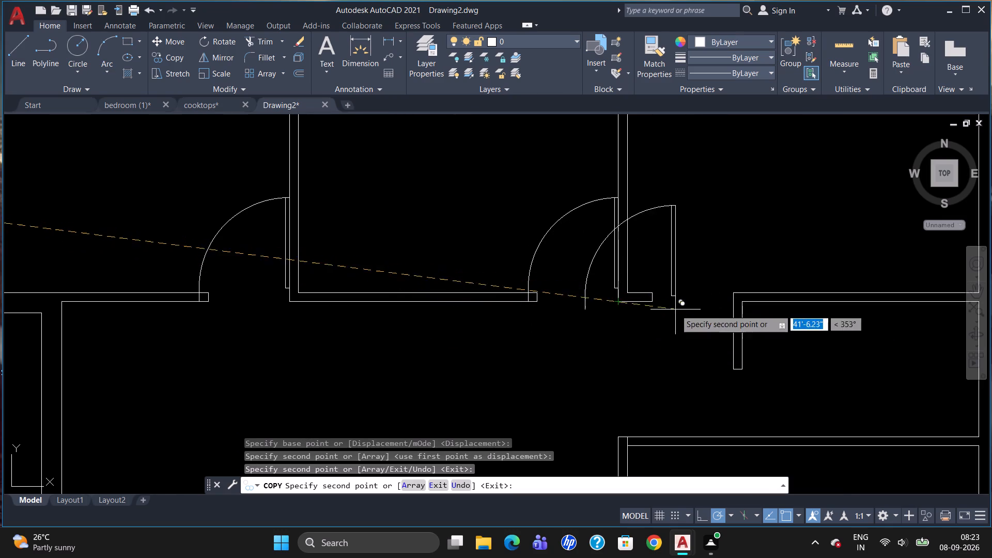
pyautogui.press('Escape')
# Scale down the northwest room's south door about its hinge-side lower corner so it fits the opening's width.
pyautogui.scroll(-2, 686, 319)
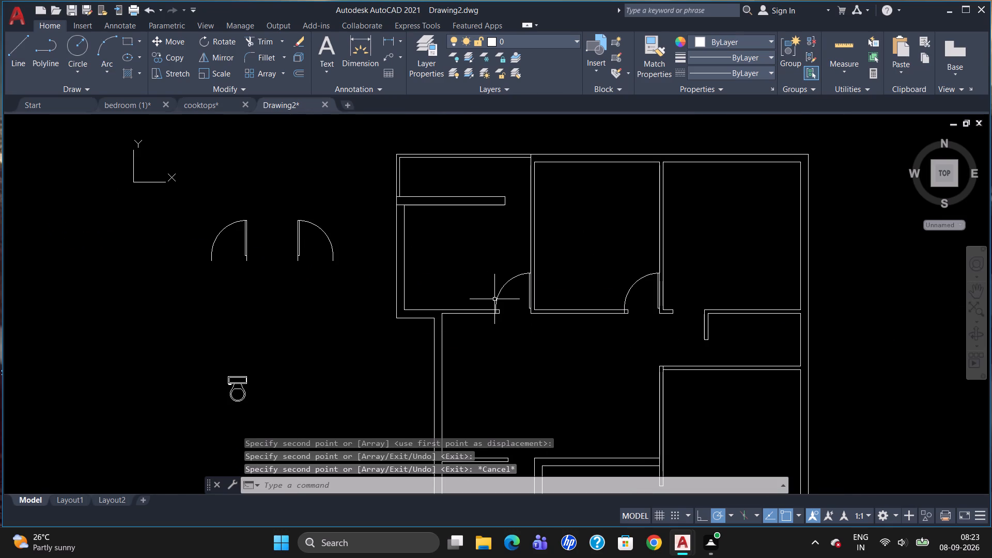
pyautogui.click(498, 300)
pyautogui.write('SC')
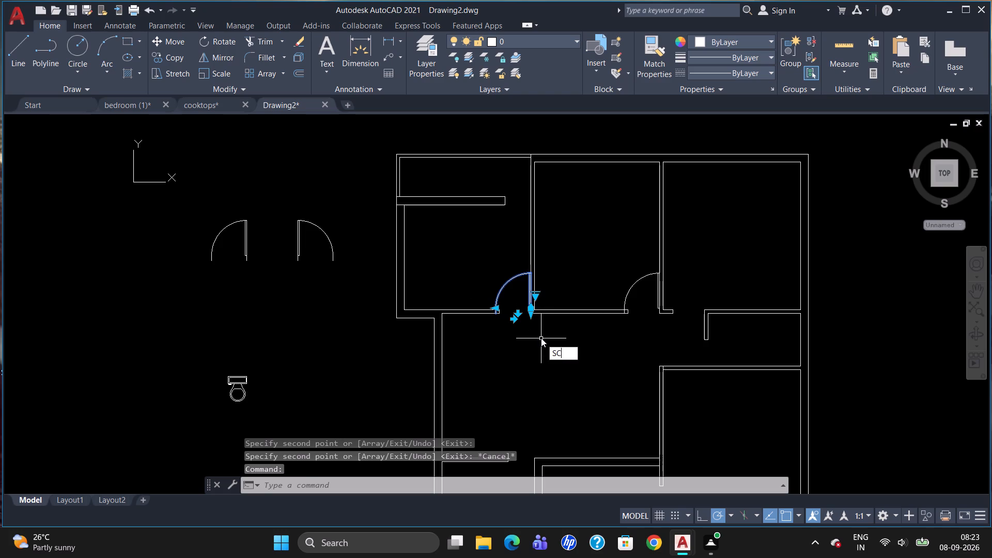
pyautogui.press('Return')
pyautogui.scroll(2, 559, 344)
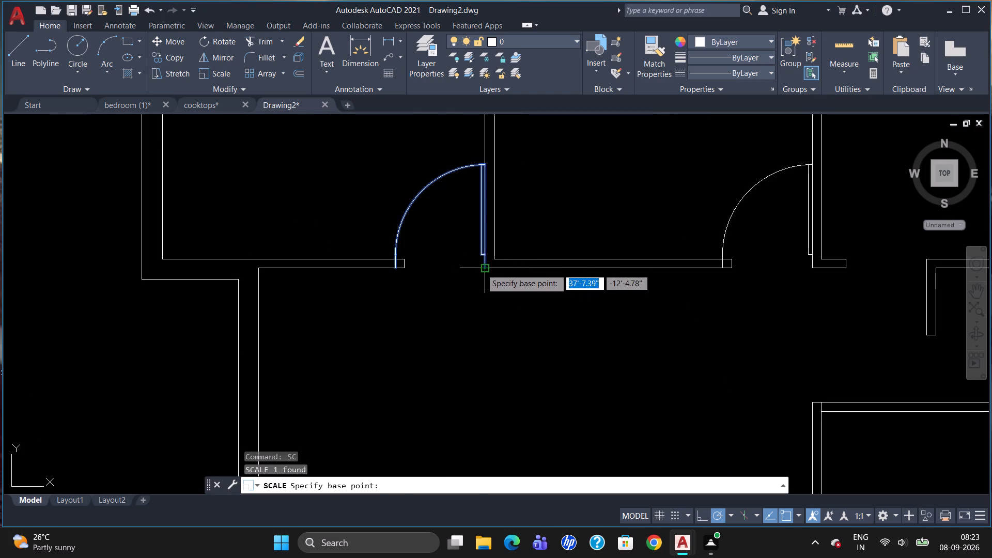
pyautogui.click(481, 268)
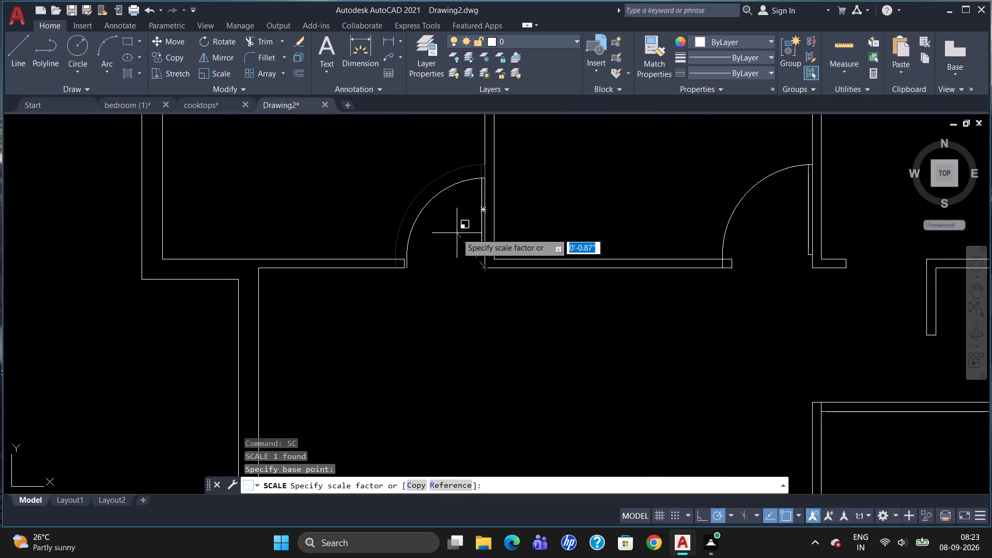
pyautogui.click(456, 232)
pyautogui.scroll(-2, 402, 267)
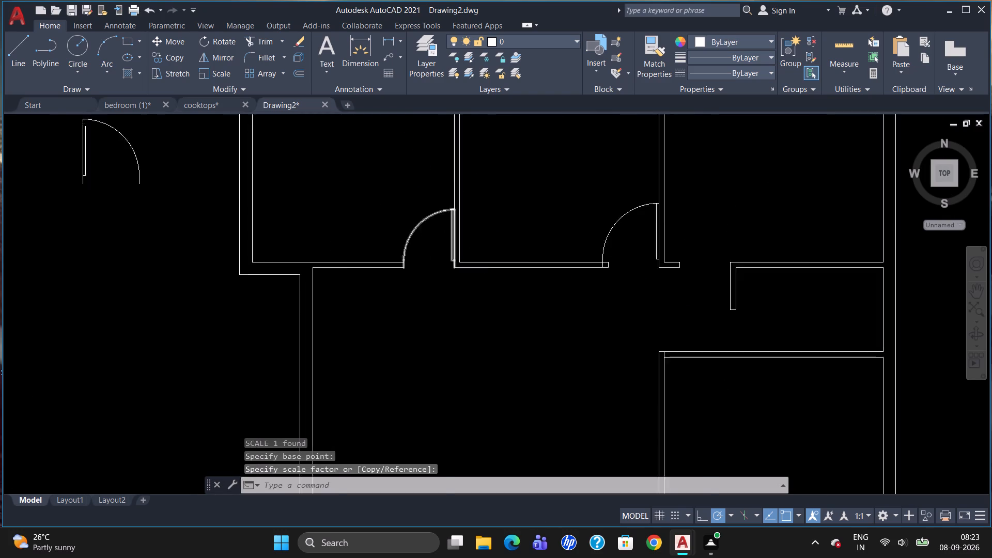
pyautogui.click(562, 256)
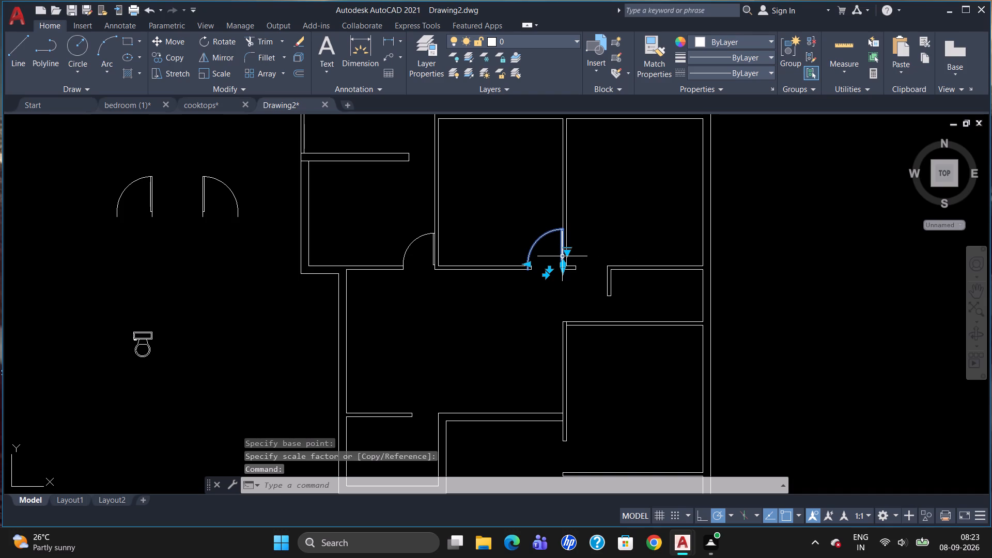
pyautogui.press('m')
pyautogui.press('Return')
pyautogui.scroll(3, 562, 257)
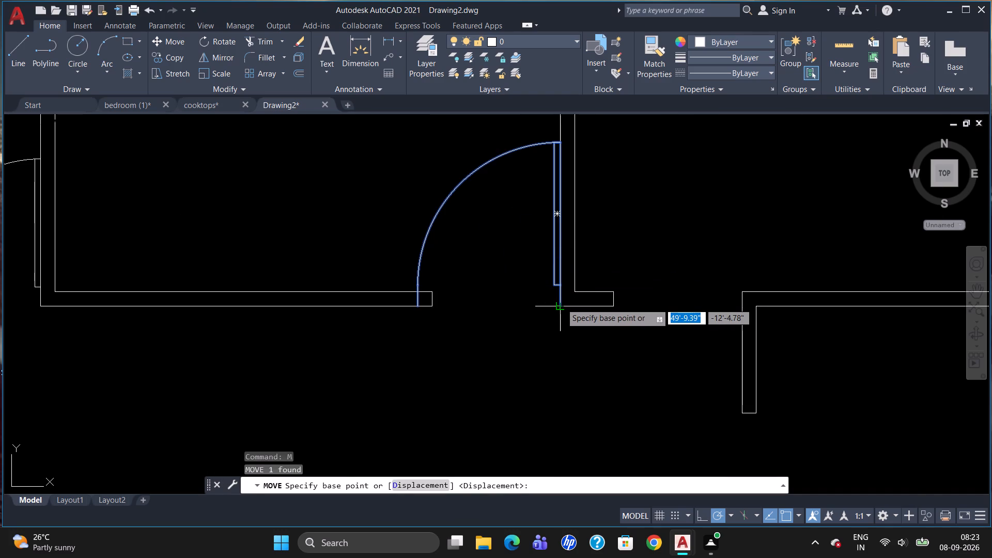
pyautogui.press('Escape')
# Scale down the north-middle room's south door about its hinge-side lower corner so it fits the opening's width.
pyautogui.write('SC')
pyautogui.press('Return')
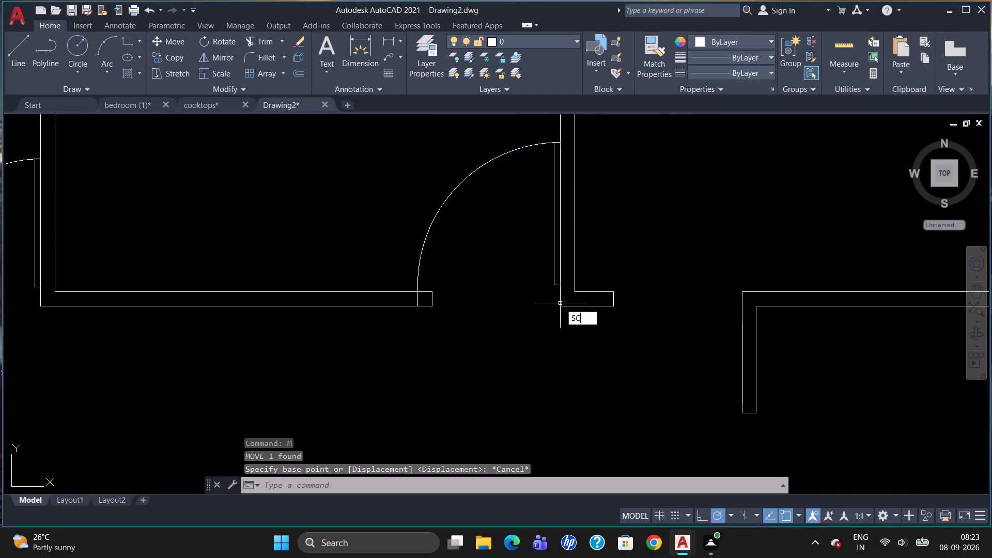
pyautogui.click(560, 299)
pyautogui.press('Return')
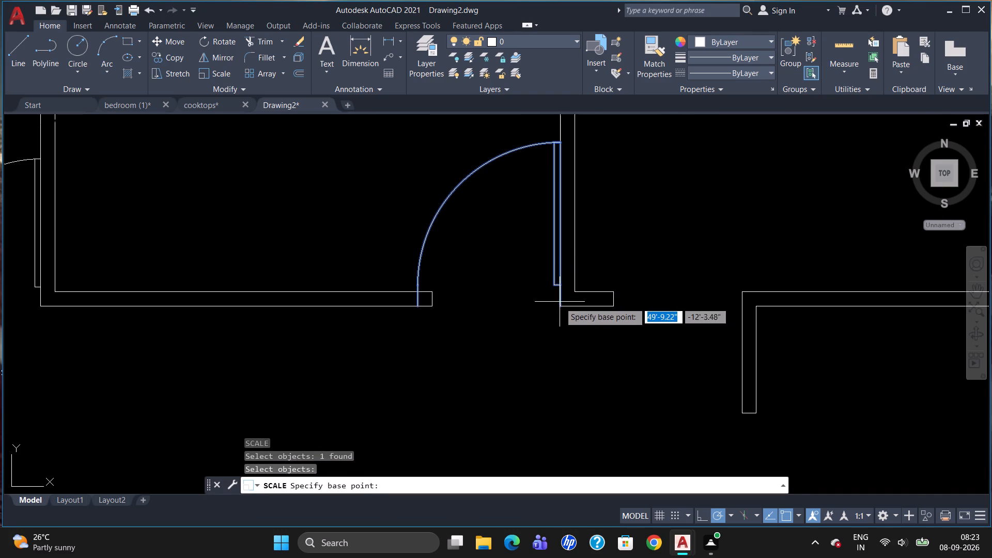
pyautogui.click(560, 308)
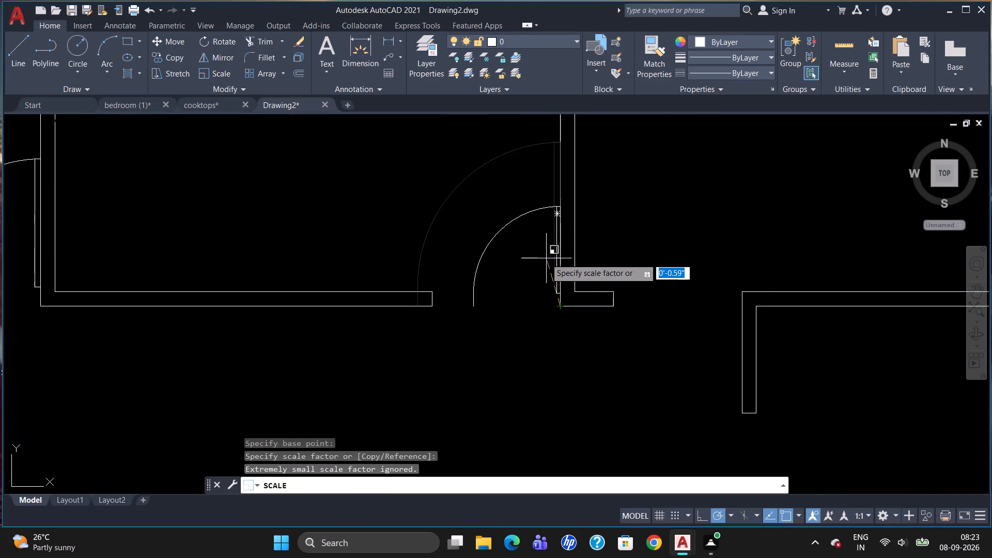
pyautogui.click(537, 236)
# Copy the original unmirrored door by its hinge-side lower end to the west jamb of the northeast room's south opening.
pyautogui.scroll(-3, 525, 293)
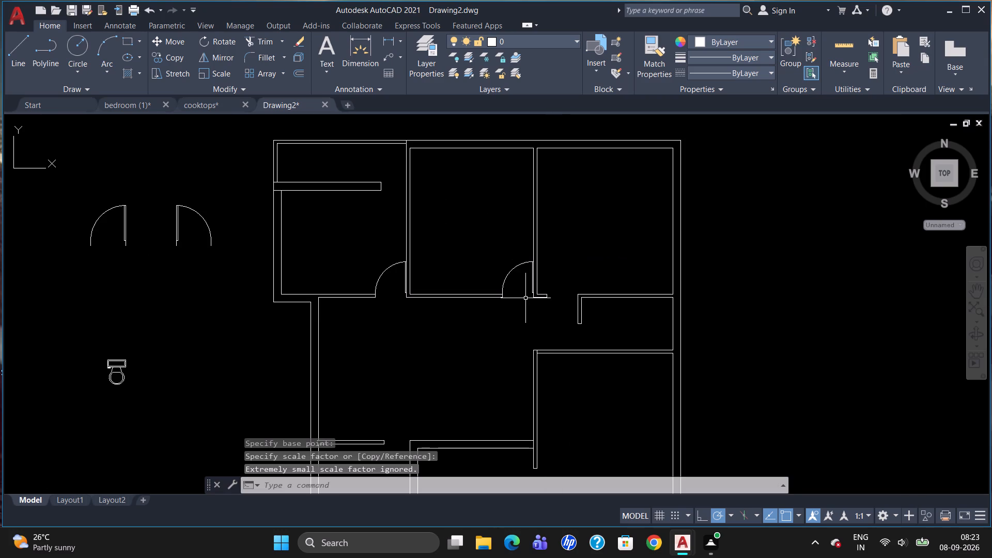
pyautogui.click(175, 232)
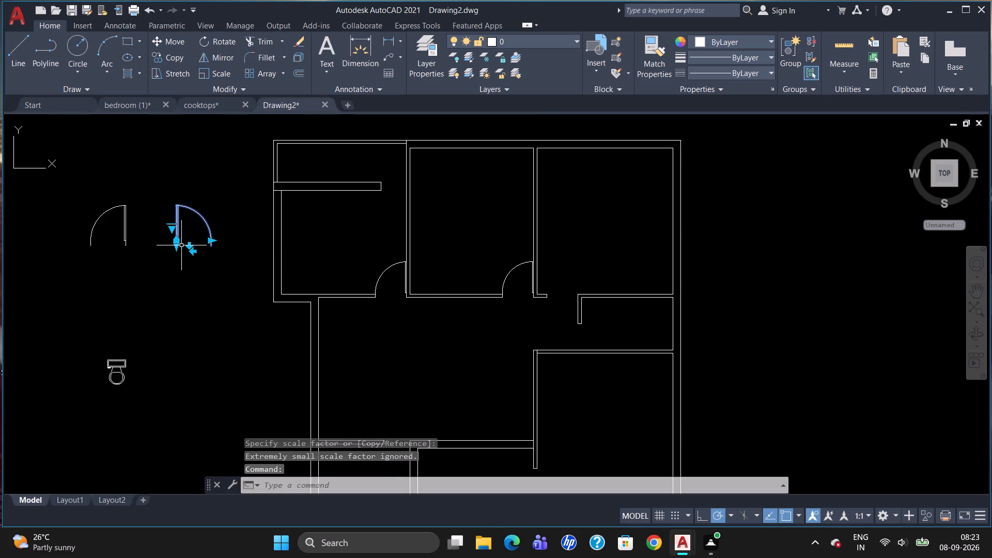
pyautogui.press('c')
pyautogui.press('o')
pyautogui.press('Return')
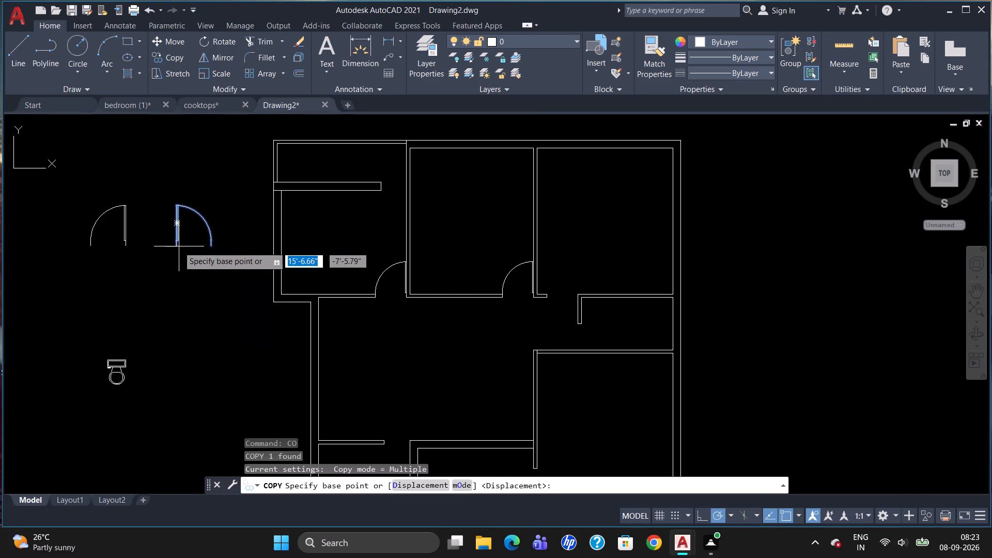
pyautogui.click(176, 248)
pyautogui.scroll(2, 553, 291)
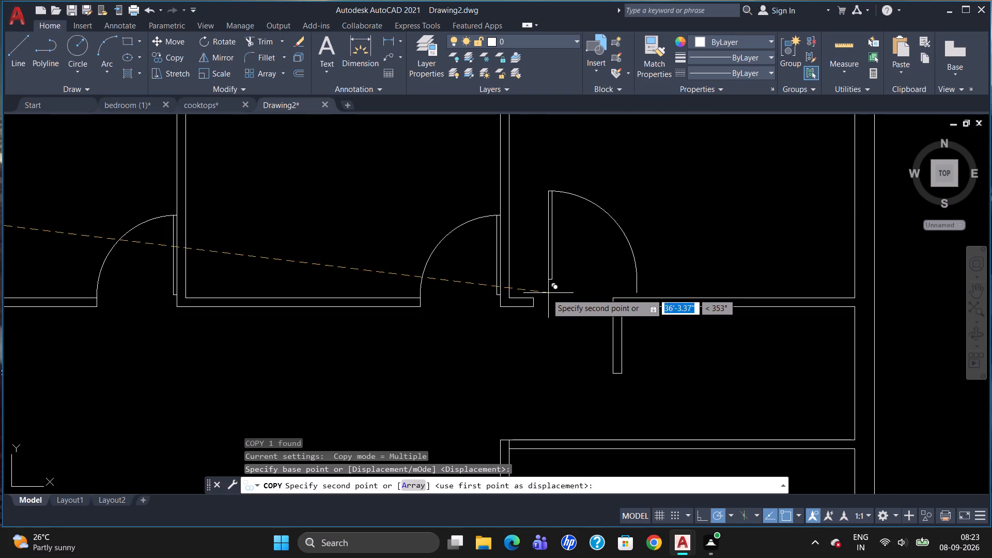
pyautogui.click(535, 310)
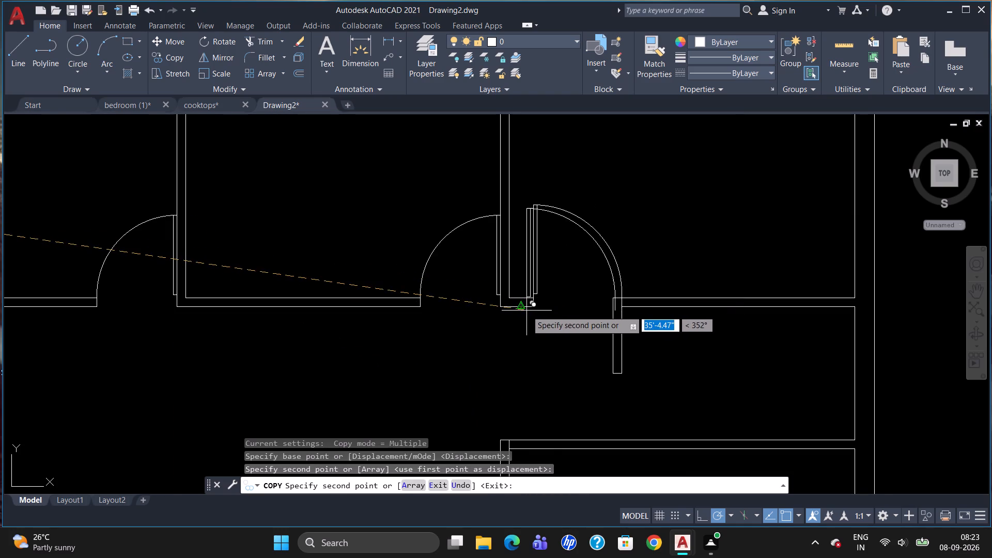
pyautogui.press('Escape')
# Scale down the northeast room's south door about its hinge-side lower corner so it fits the opening's width.
pyautogui.click(536, 295)
pyautogui.write('SC')
pyautogui.press('Return')
pyautogui.click(535, 308)
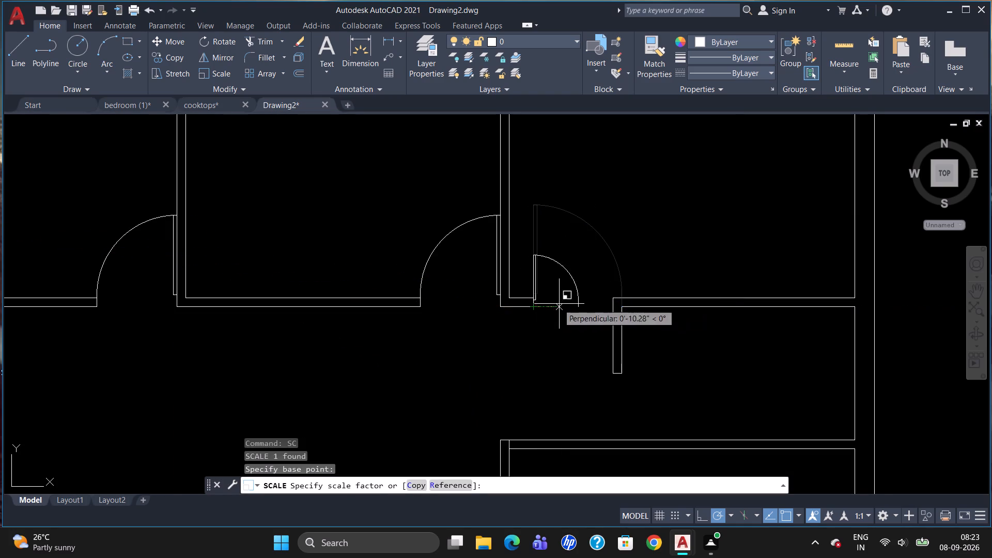
pyautogui.click(578, 299)
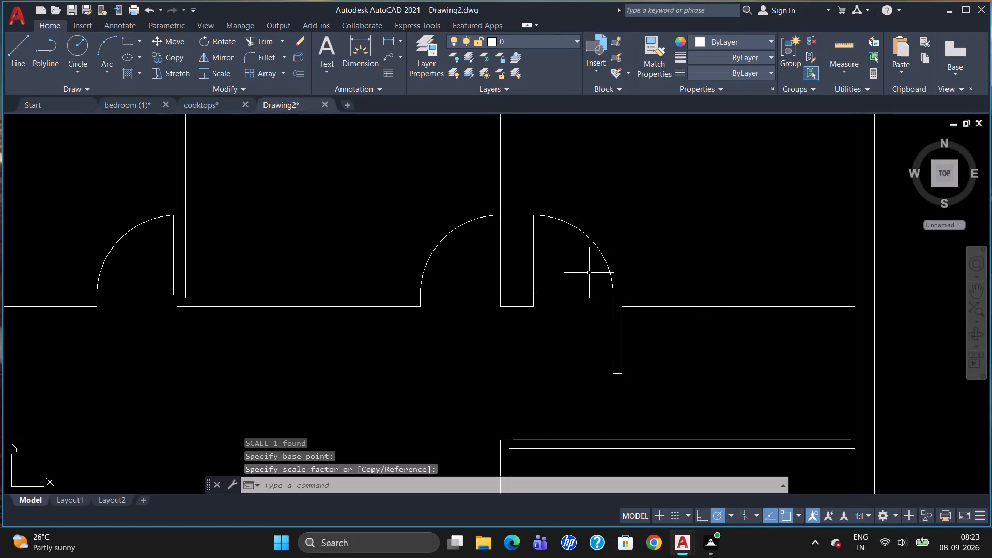
pyautogui.scroll(-1, 625, 241)
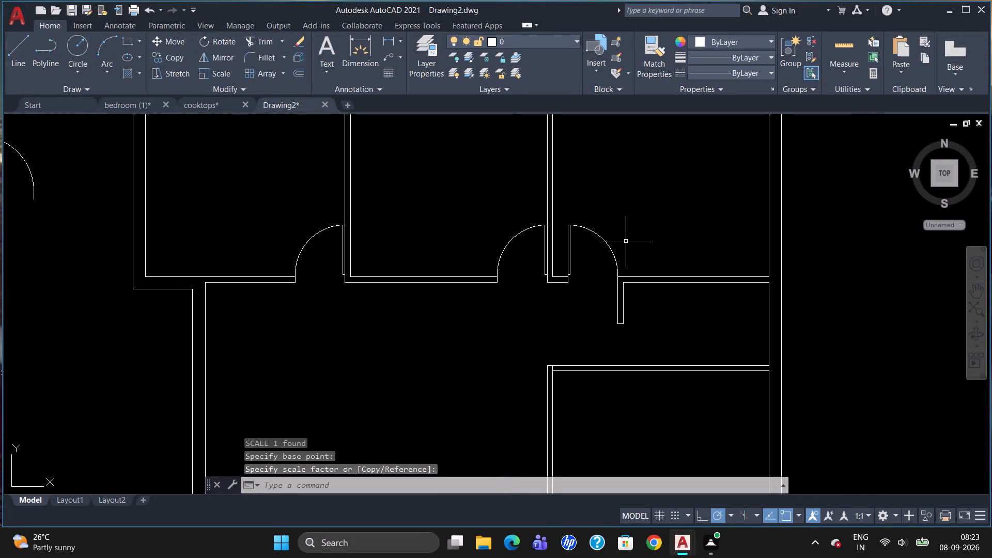
pyautogui.scroll(-1, 627, 241)
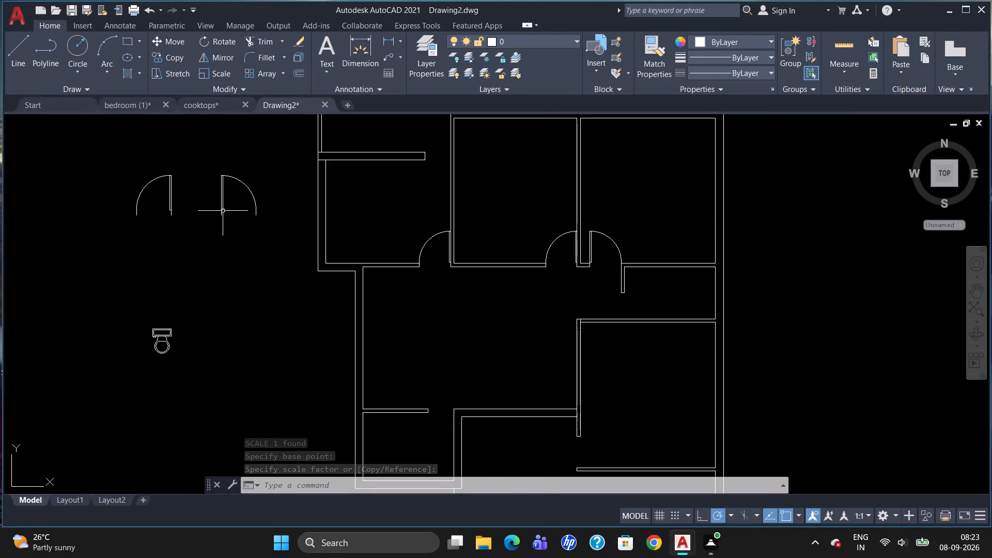
# Rotate the spare unmirrored door 90° clockwise about the upper end of its leaf.
pyautogui.click(221, 203)
pyautogui.write('RO')
pyautogui.press('Return')
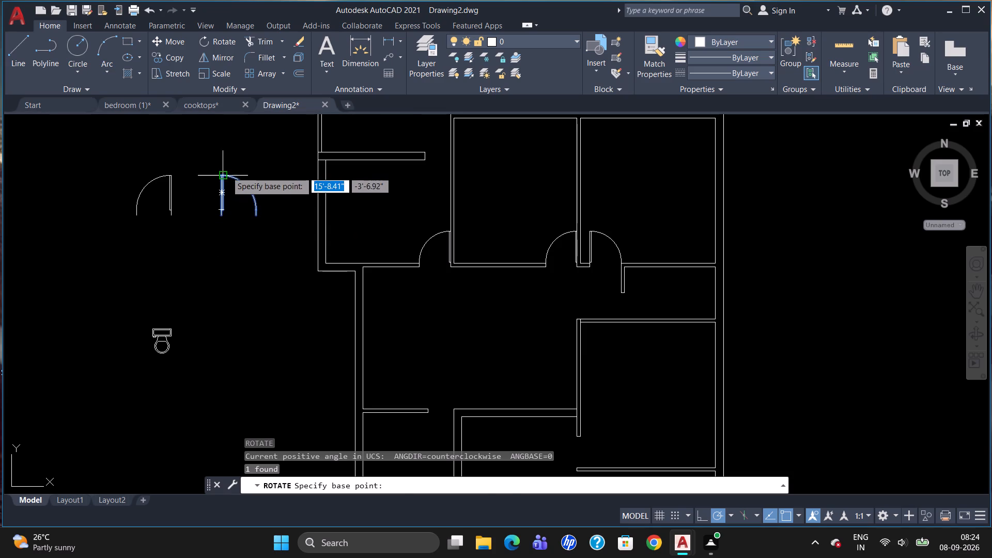
pyautogui.click(223, 177)
pyautogui.click(218, 260)
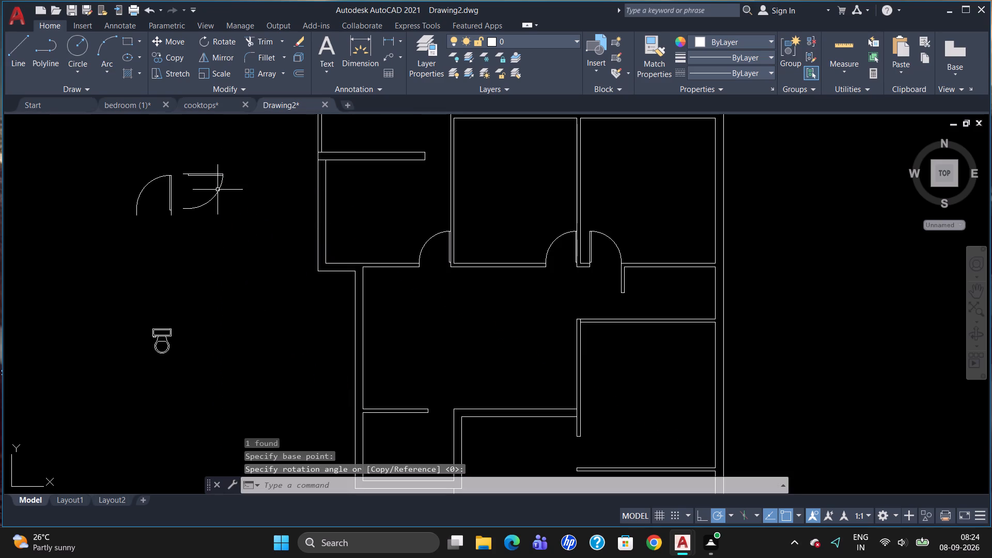
# Copy the rotated door by its leaf's west end to the lower end of the short partition beneath the northeast room.
pyautogui.click(212, 175)
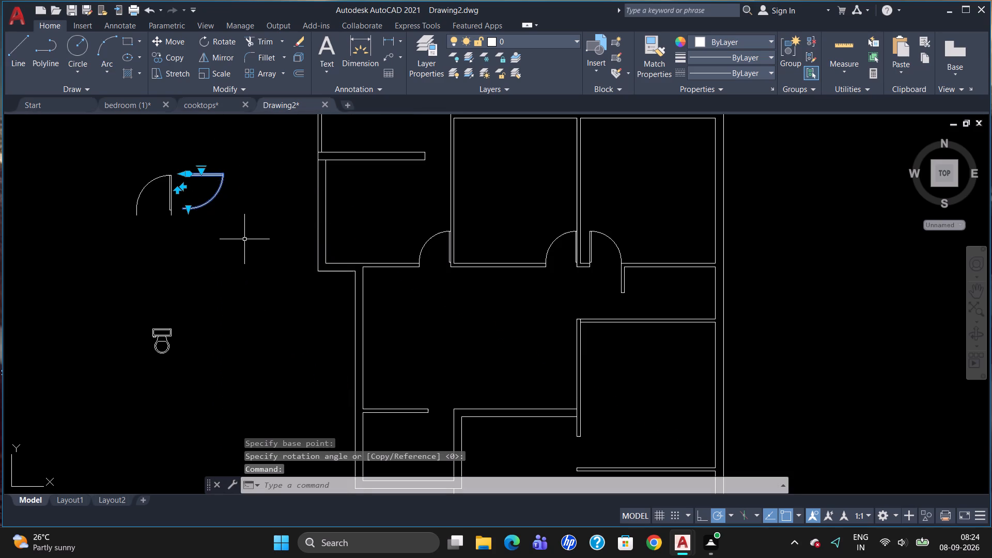
pyautogui.write('CO')
pyautogui.press('Return')
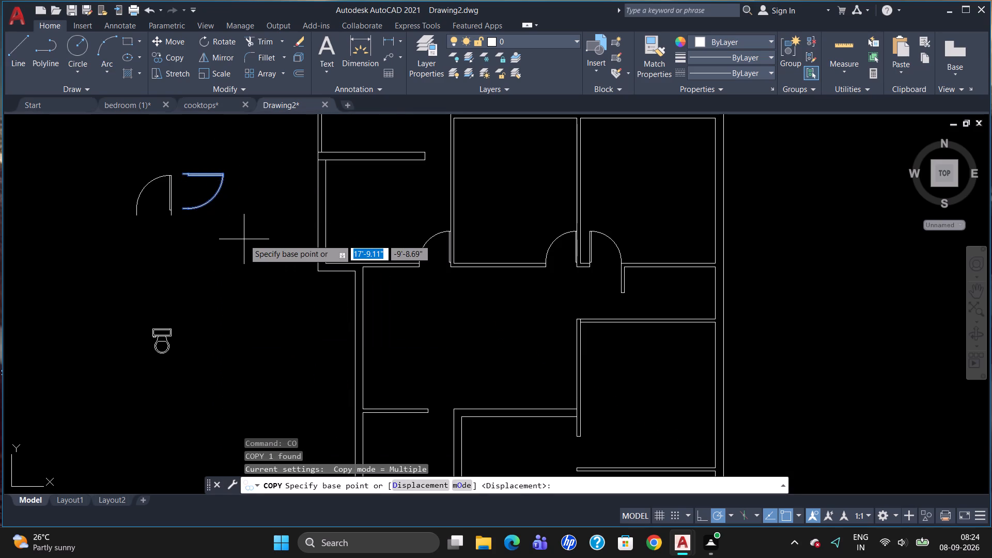
pyautogui.click(180, 173)
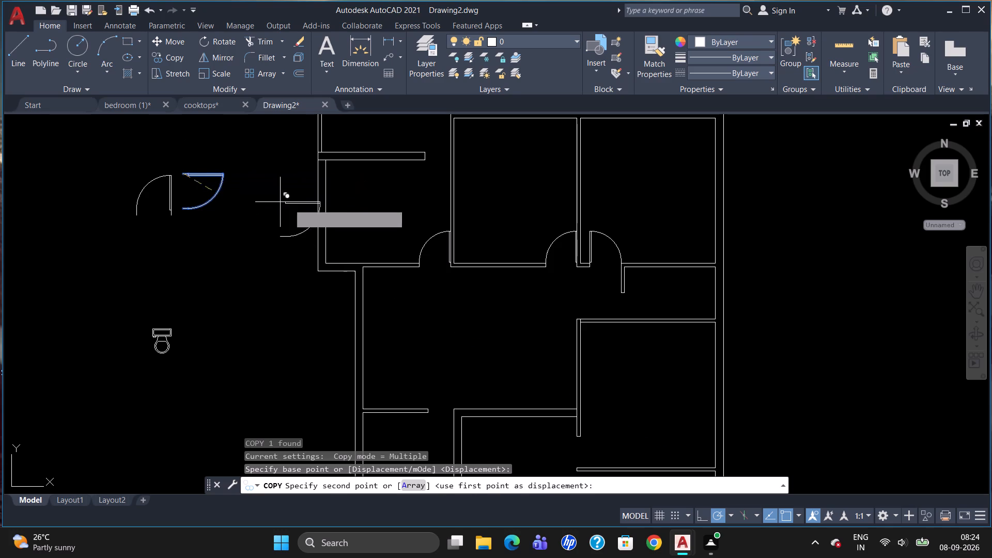
pyautogui.scroll(2, 621, 302)
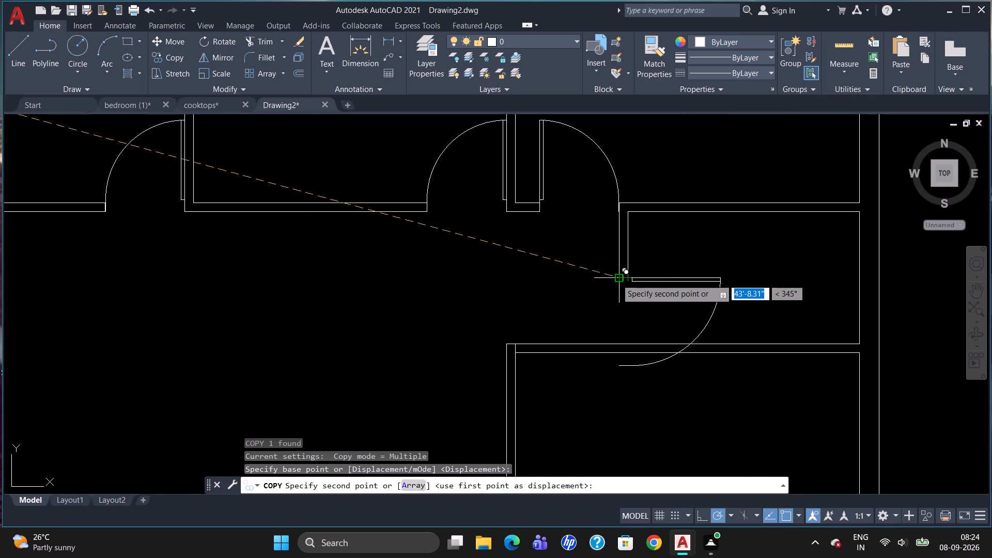
pyautogui.click(616, 280)
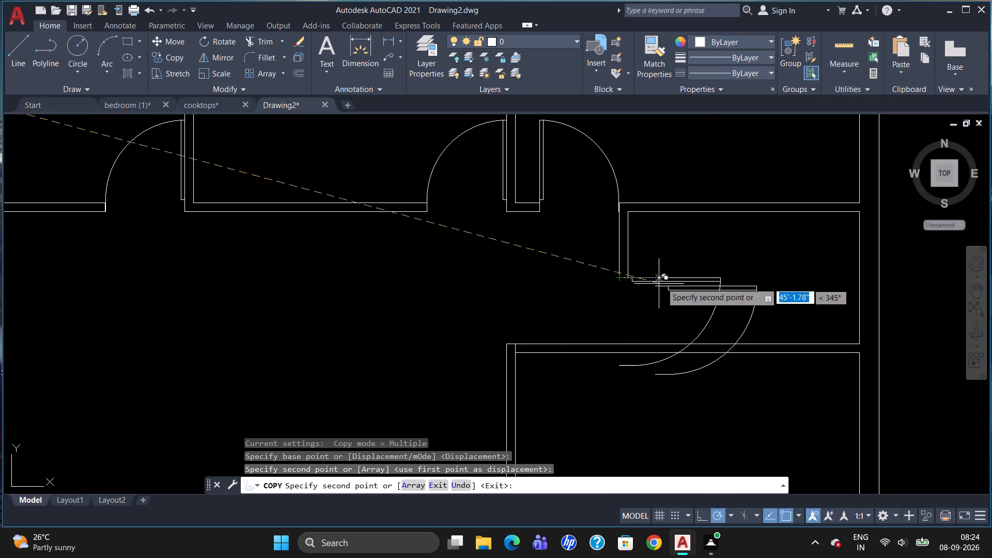
pyautogui.press('Escape')
# Scale down the small east room's door about its upper west corner so it fits the opening's width.
pyautogui.click(659, 280)
pyautogui.write('SC')
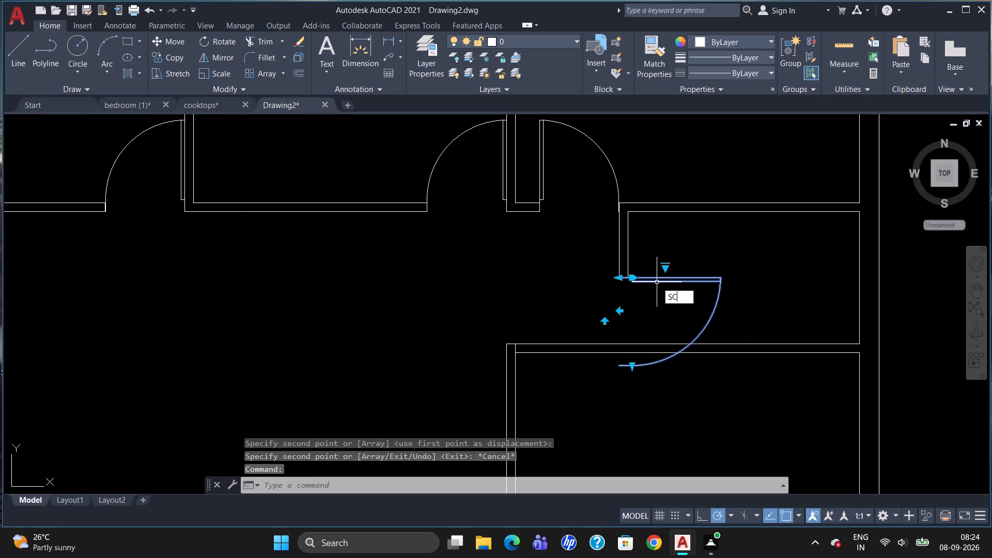
pyautogui.press('Return')
pyautogui.click(615, 280)
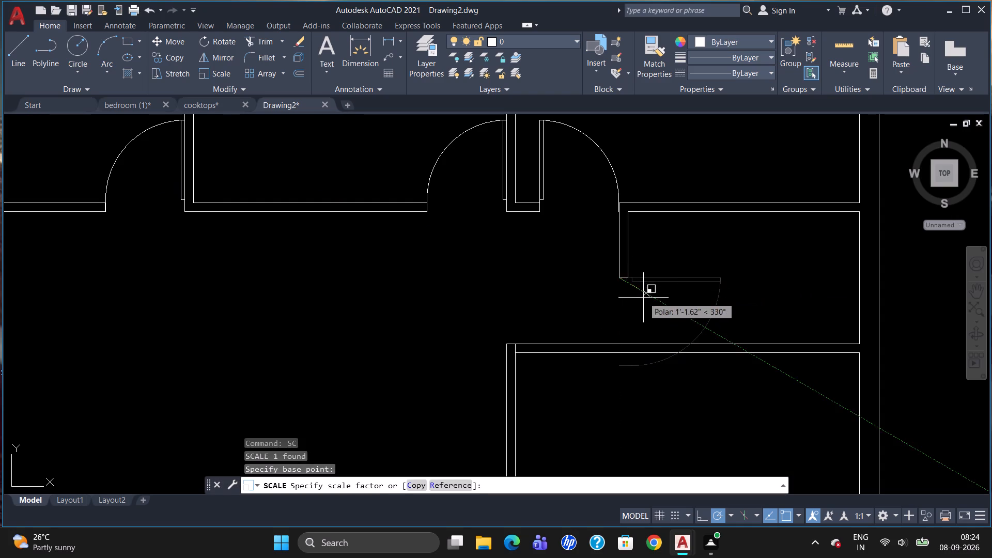
pyautogui.click(649, 301)
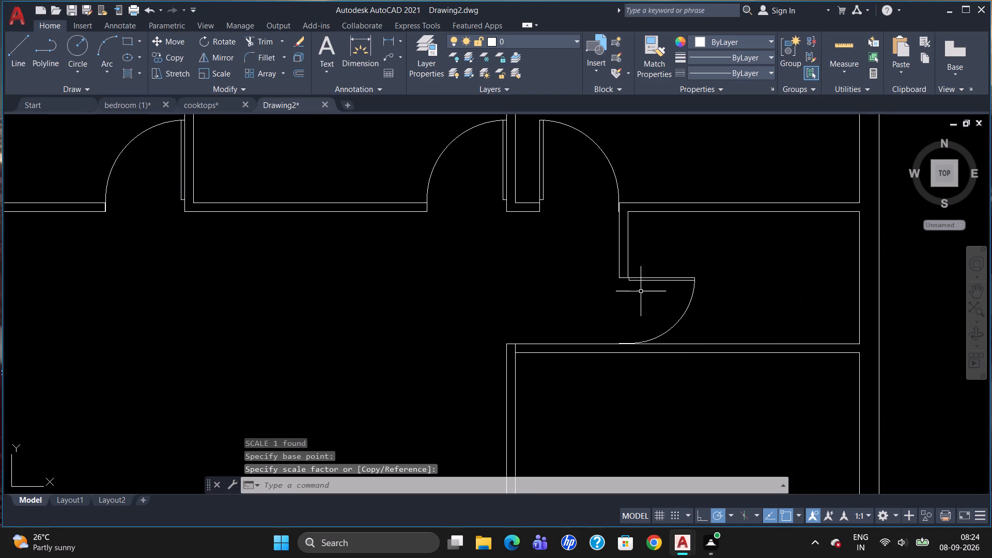
# Trim the short vertical stub between the two partition lines at the southeast room's northwest corner.
pyautogui.scroll(-1, 671, 247)
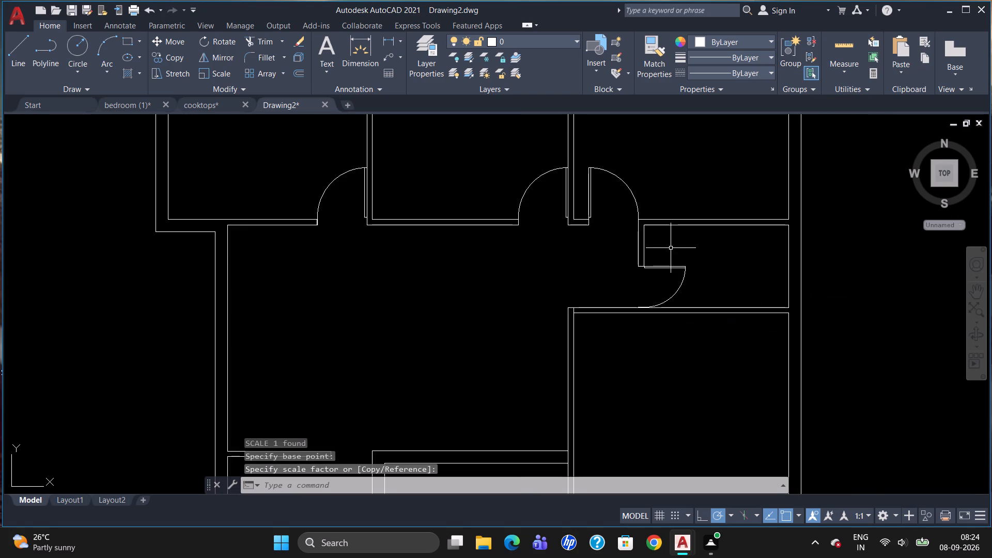
pyautogui.scroll(1, 588, 343)
pyautogui.scroll(-1, 638, 230)
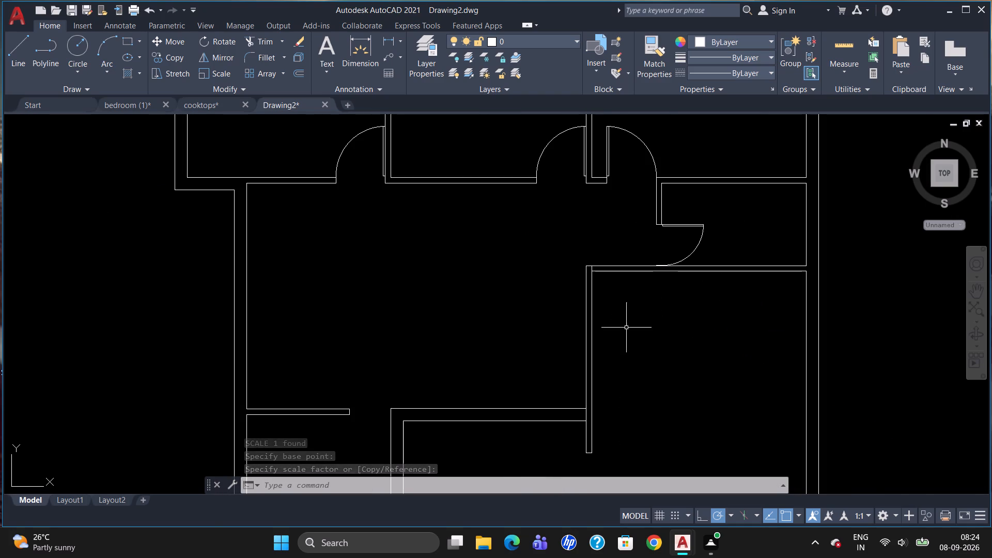
pyautogui.press('t')
pyautogui.press('r')
pyautogui.press('Return')
pyautogui.press('Return')
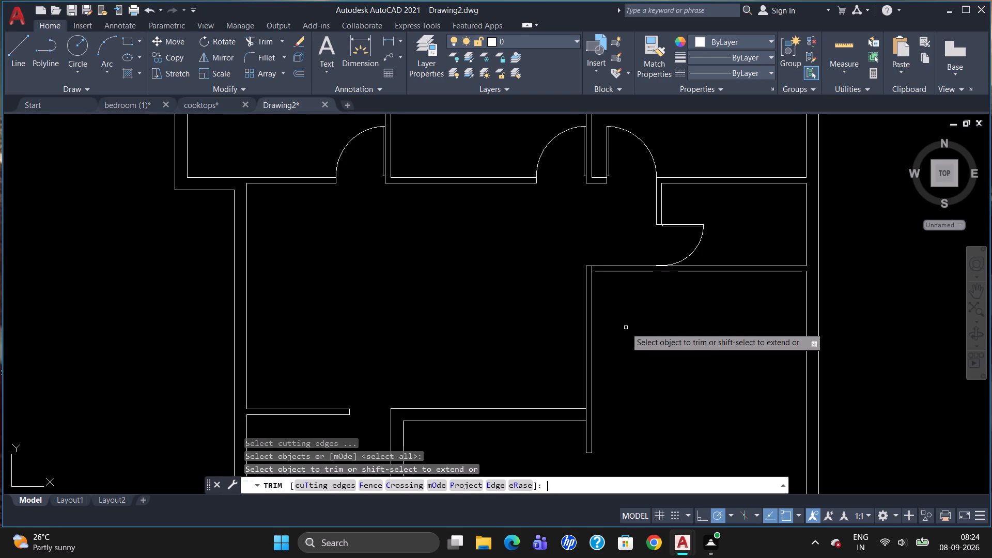
pyautogui.scroll(2, 599, 265)
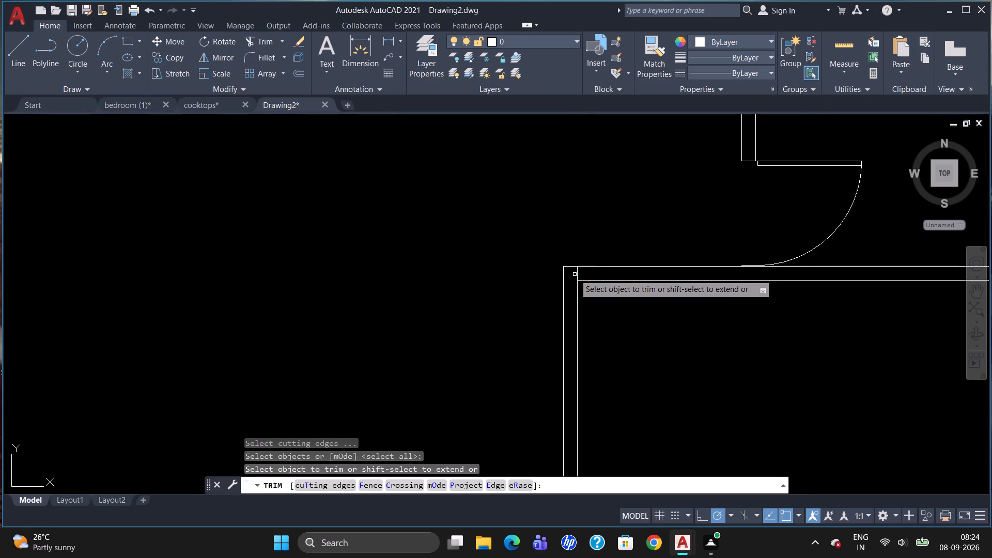
pyautogui.click(576, 273)
pyautogui.scroll(-3, 629, 300)
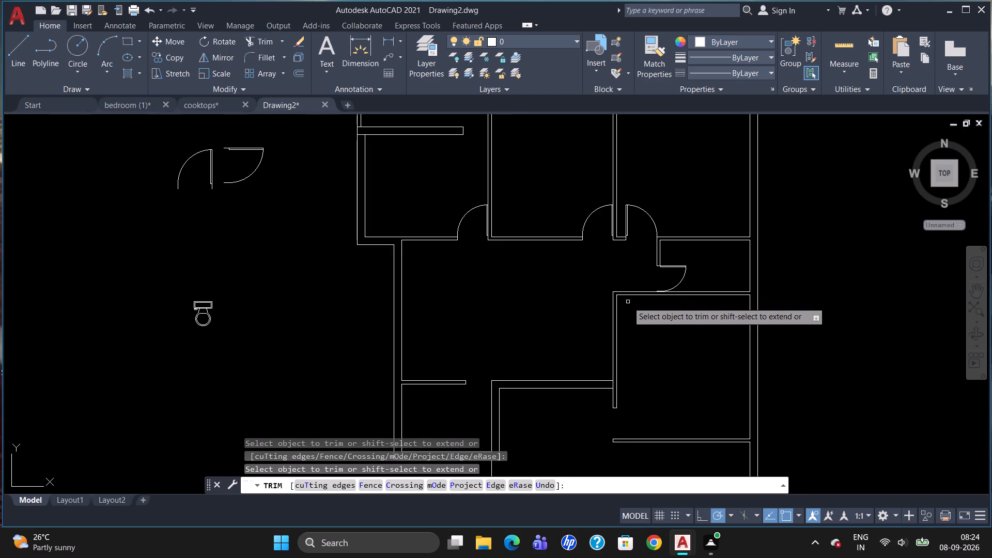
pyautogui.press('Escape')
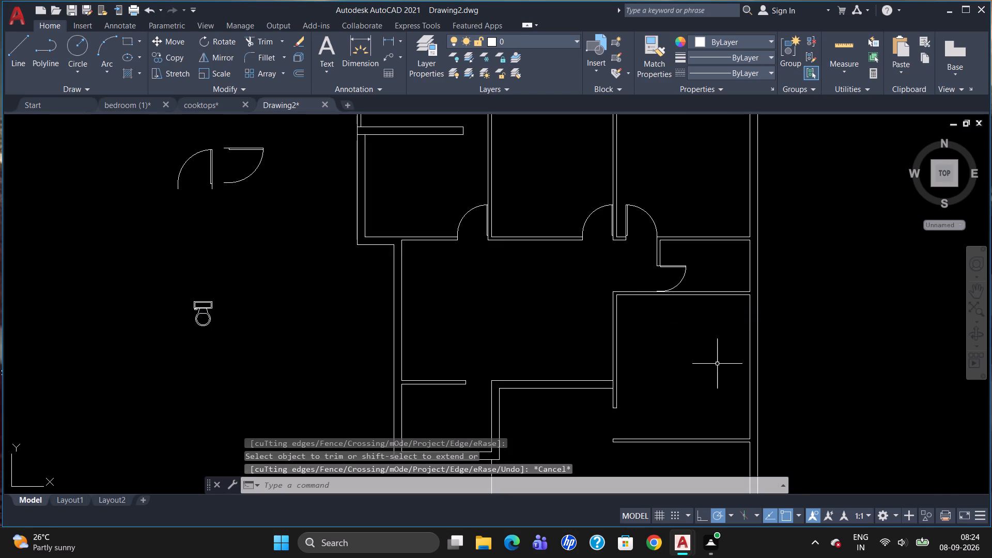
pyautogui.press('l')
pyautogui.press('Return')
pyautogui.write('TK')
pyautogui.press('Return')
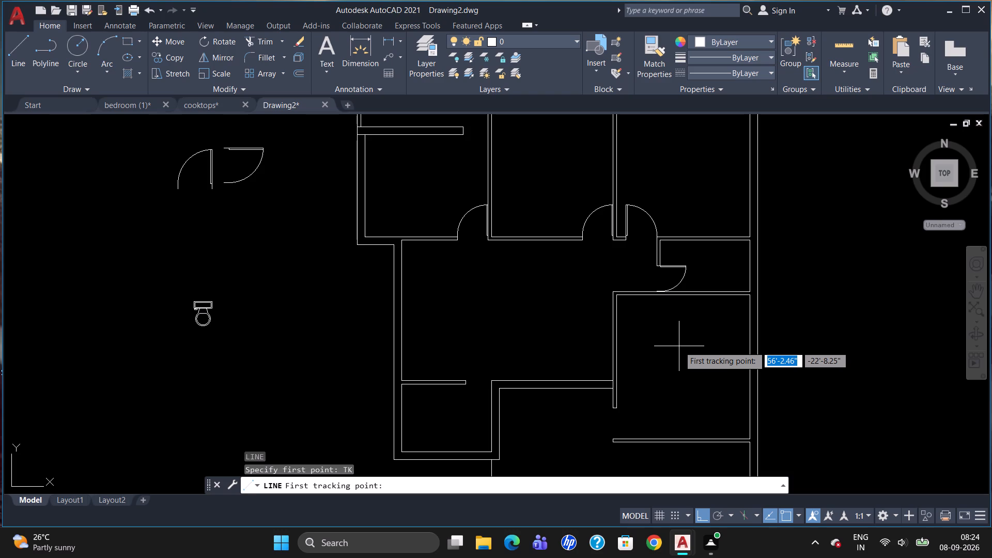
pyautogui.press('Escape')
# Erase the west face line of the southeast room's west wall.
pyautogui.click(612, 361)
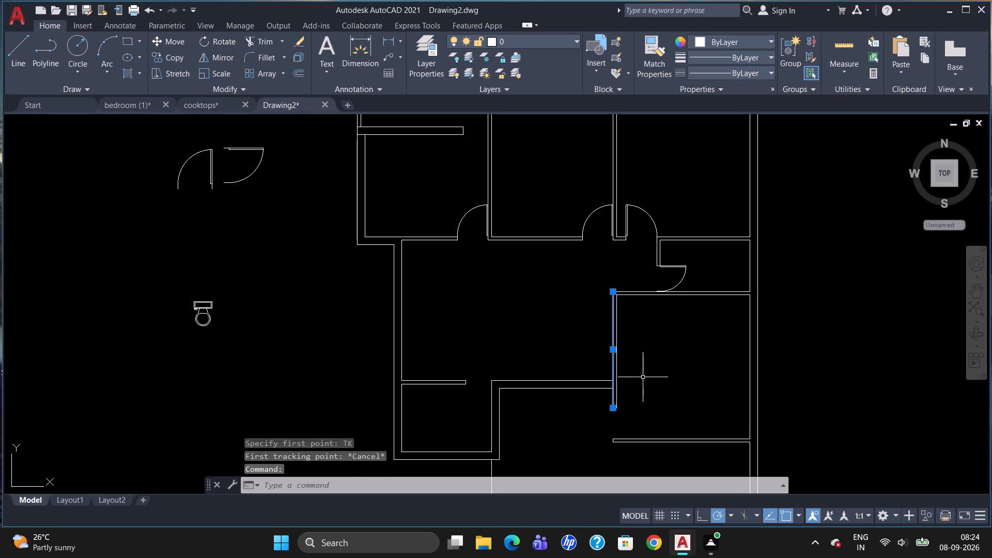
pyautogui.press('Delete')
# Offset the remaining east face line of the southeast room's west wall 9" to the west.
pyautogui.press('o')
pyautogui.press('Return')
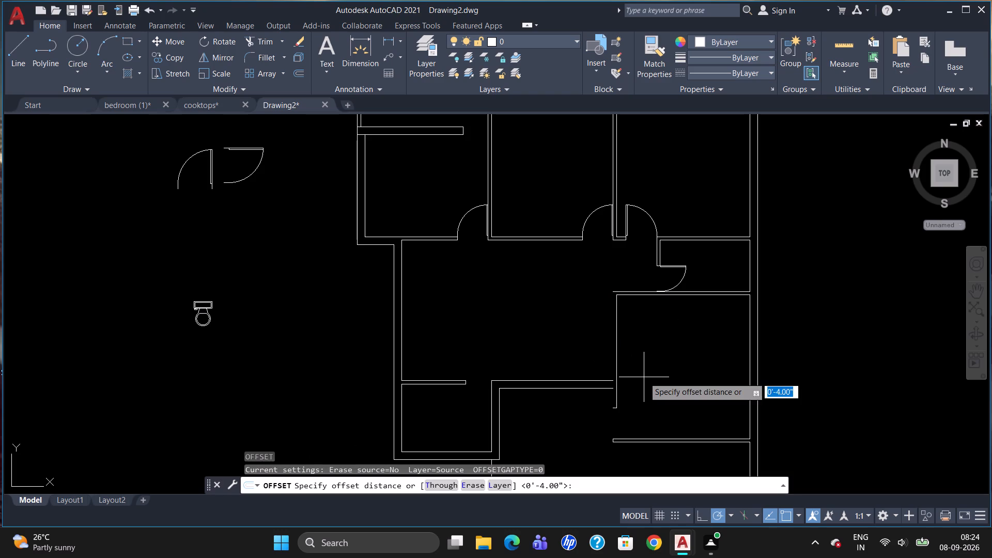
pyautogui.write('9"')
pyautogui.press('Return')
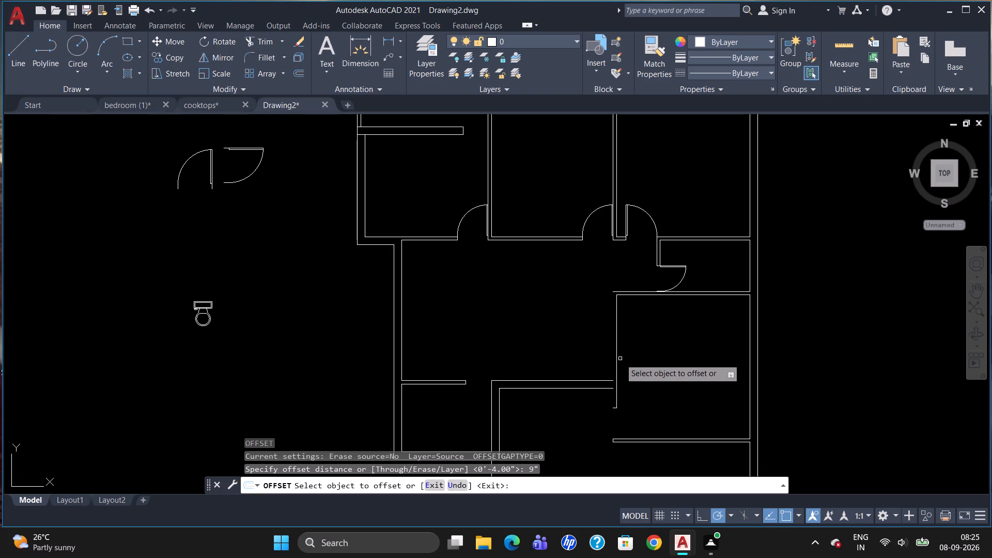
pyautogui.click(615, 356)
pyautogui.click(606, 358)
pyautogui.press('Escape')
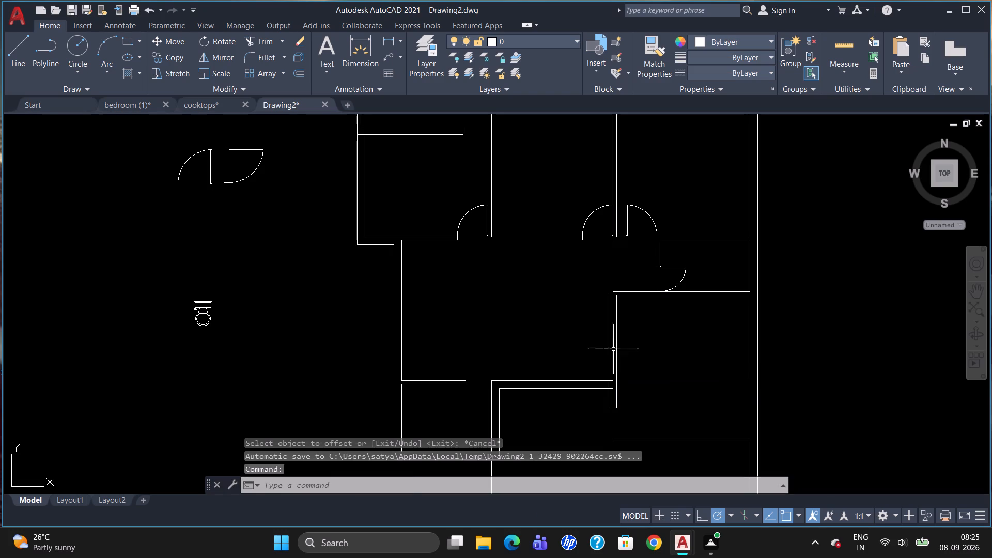
# Draw a vertical line upward from the top of the offset wall line, past the partition's upper line.
pyautogui.scroll(1, 621, 326)
pyautogui.press('l')
pyautogui.press('Return')
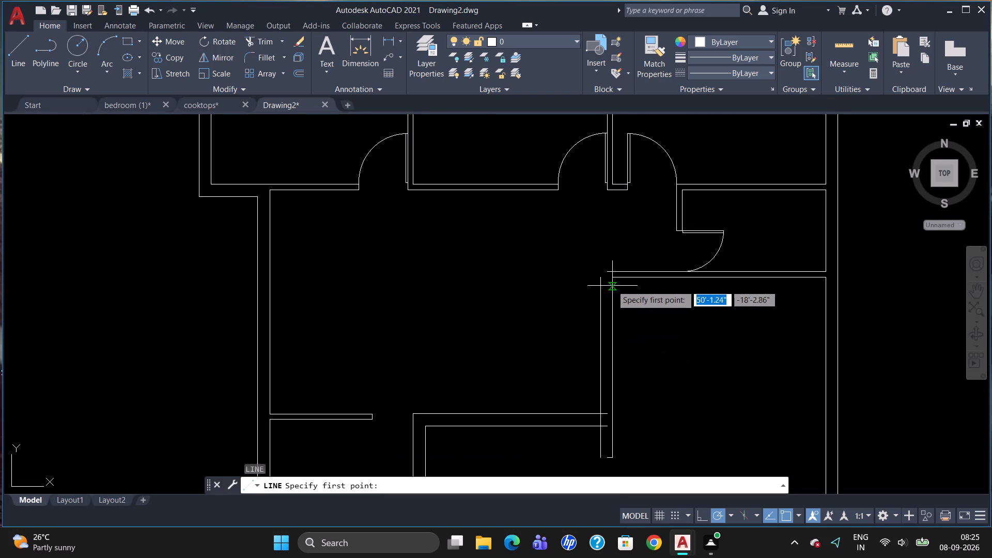
pyautogui.click(603, 279)
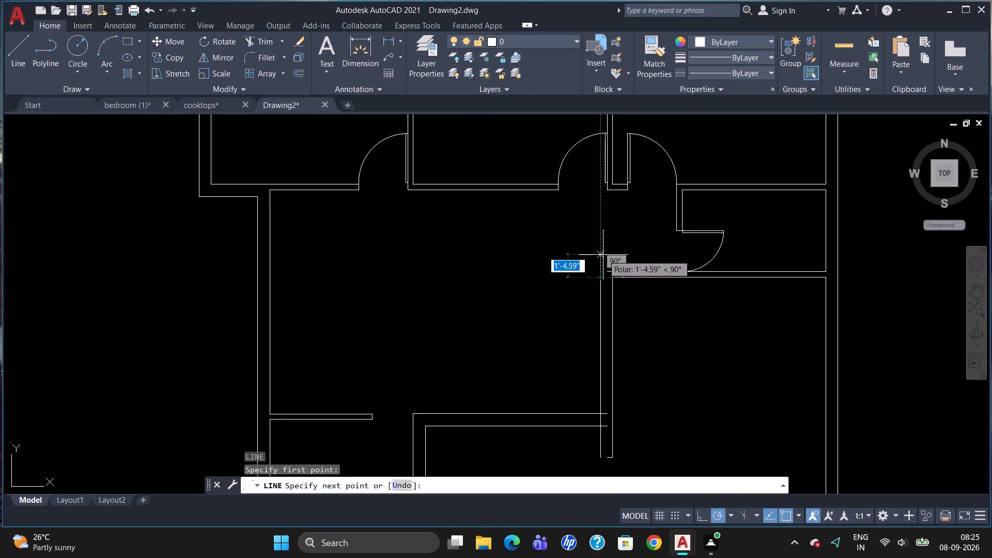
pyautogui.click(601, 247)
pyautogui.press('Escape')
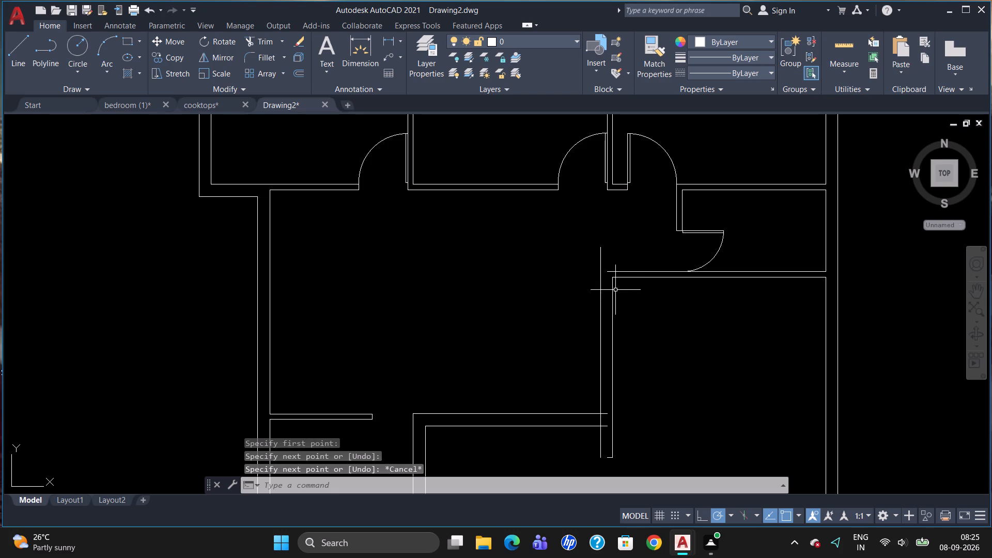
# Extend the upper line of the partition north of the southeast room west to the new wall face.
pyautogui.write('EX')
pyautogui.press('Return')
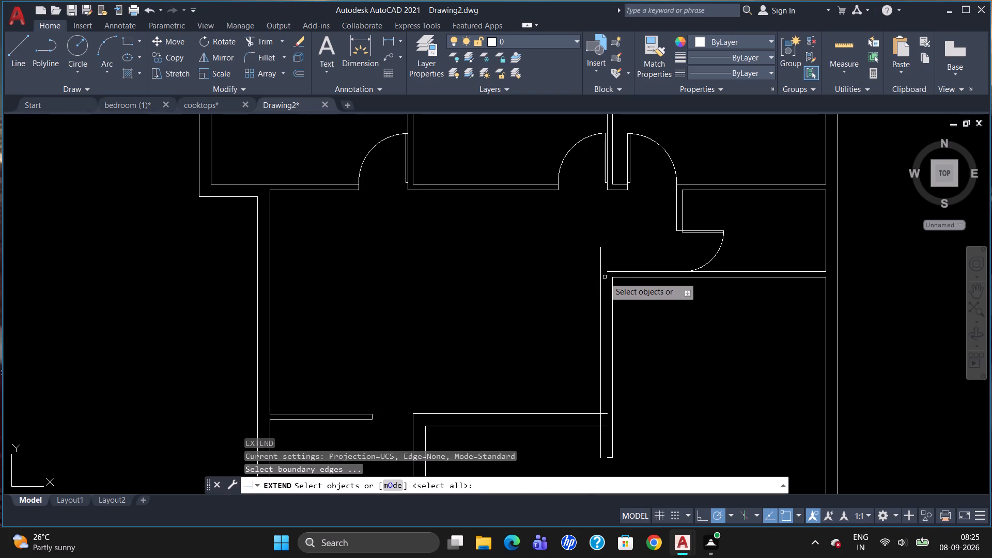
pyautogui.click(602, 277)
pyautogui.click(600, 278)
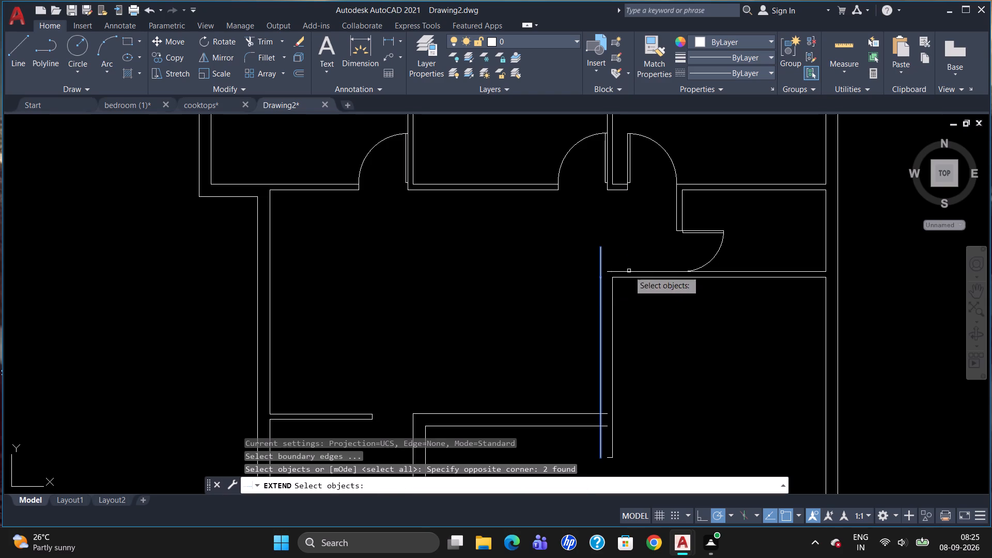
pyautogui.press('Return')
pyautogui.click(629, 270)
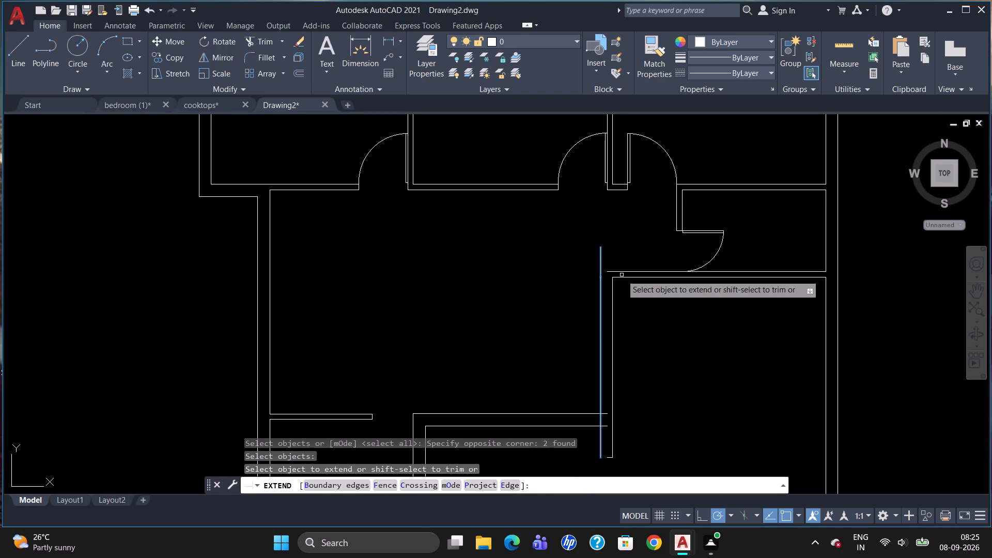
pyautogui.click(624, 272)
pyautogui.press('Escape')
# Trim the vertical line's excess above the northwest corner of the southeast room's walls.
pyautogui.press('r')
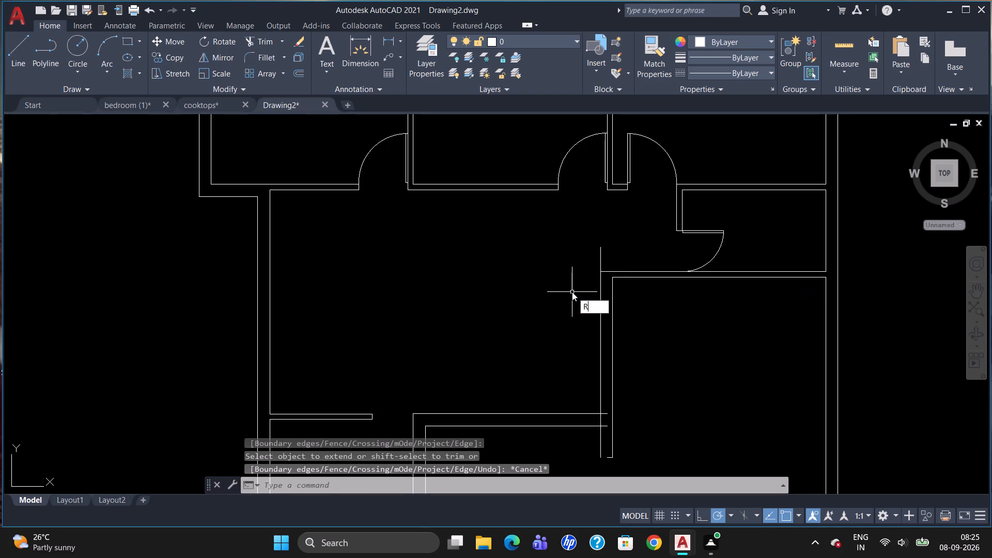
pyautogui.press('BackSpace')
pyautogui.write('TR')
pyautogui.press('Return')
pyautogui.press('Return')
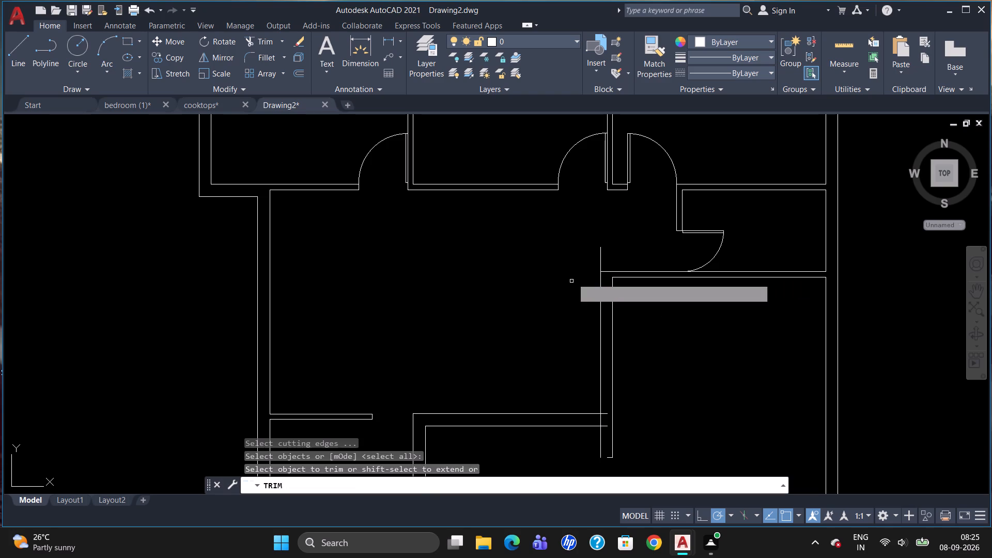
pyautogui.click(599, 258)
# Trim the ends of the central room's two south wall lines that run inside the southeast room's 9" west wall.
pyautogui.scroll(-1, 606, 250)
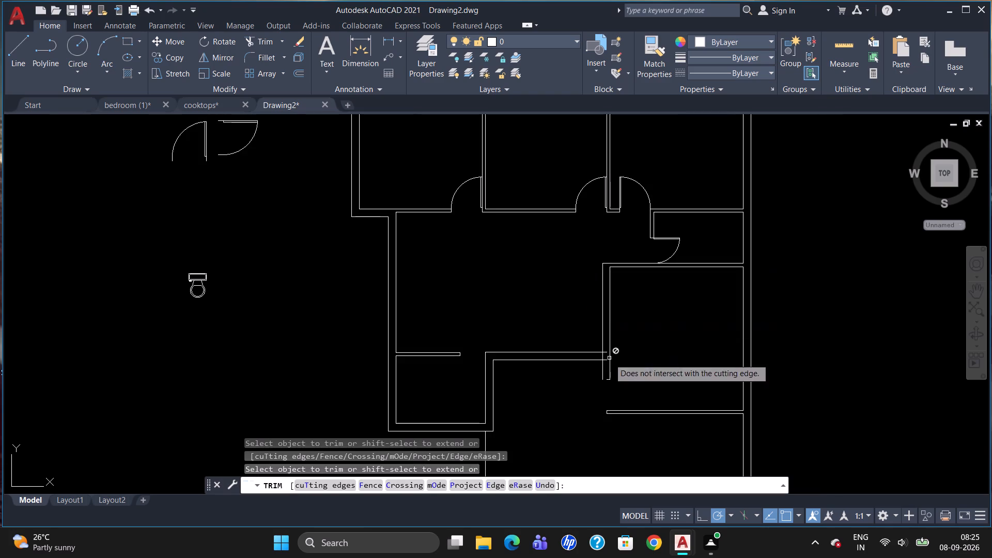
pyautogui.scroll(2, 610, 359)
pyautogui.click(594, 363)
pyautogui.click(594, 339)
pyautogui.click(594, 344)
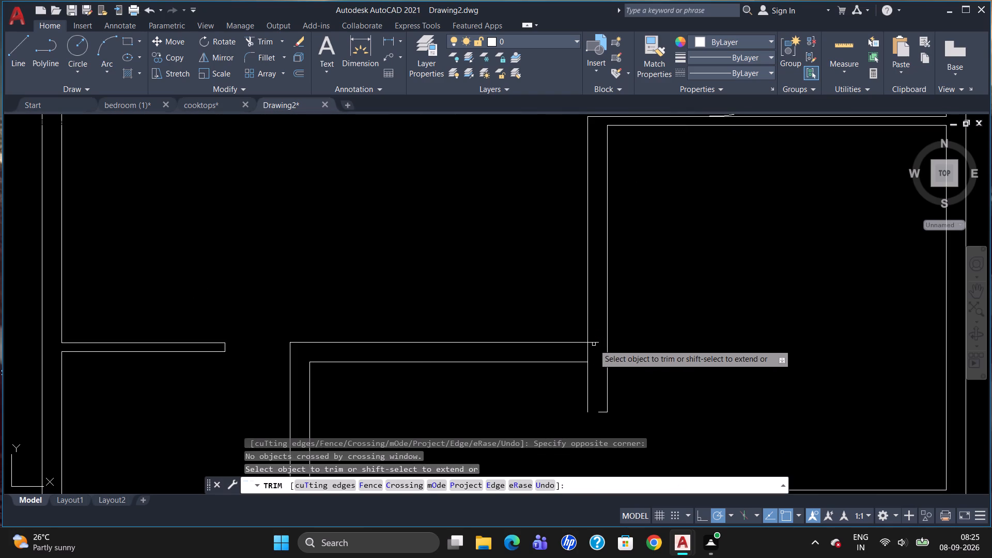
pyautogui.click(594, 341)
pyautogui.press('Escape')
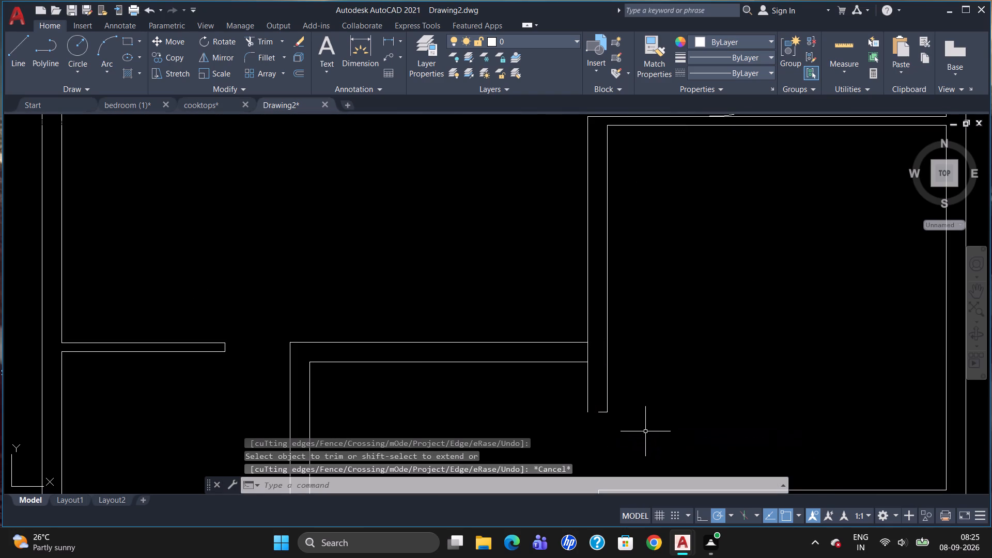
# Draw a short horizontal line closing the gap at the lower end of the southeast room's 9" west wall.
pyautogui.press('l')
pyautogui.press('Return')
pyautogui.click(586, 412)
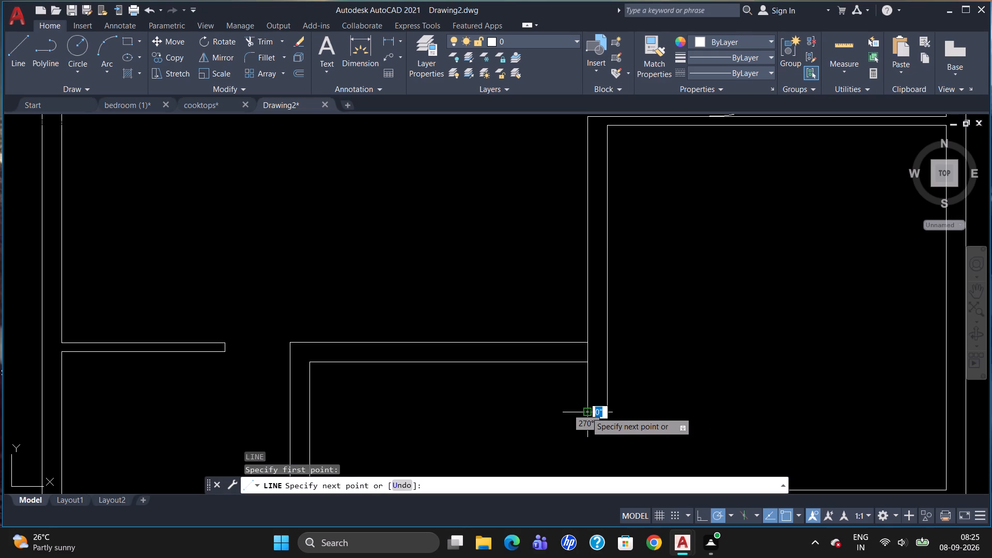
pyautogui.click(598, 411)
pyautogui.press('Escape')
pyautogui.scroll(-1, 680, 359)
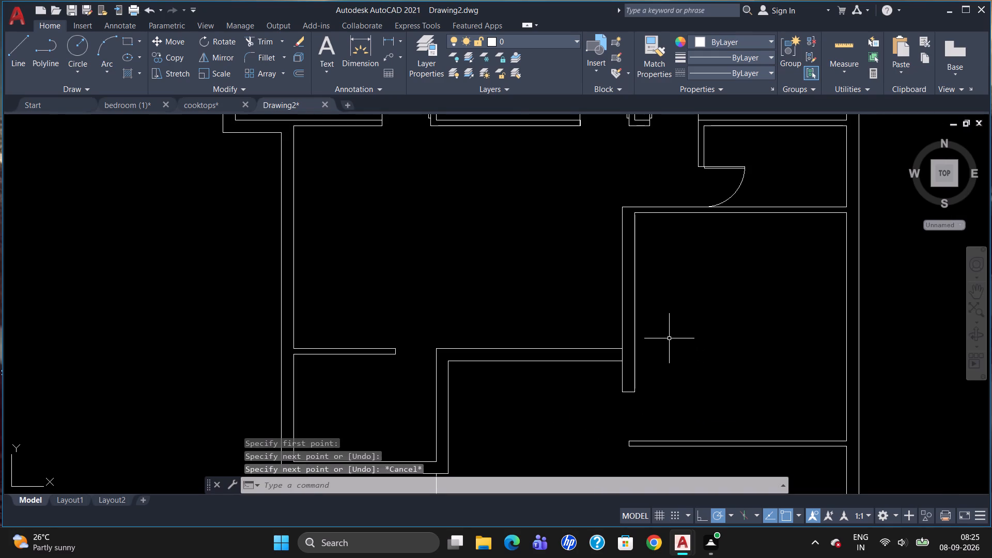
# Draw a short line across the southeast room's 9" west wall, 4" below the room's inner northwest corner.
pyautogui.scroll(-2, 669, 338)
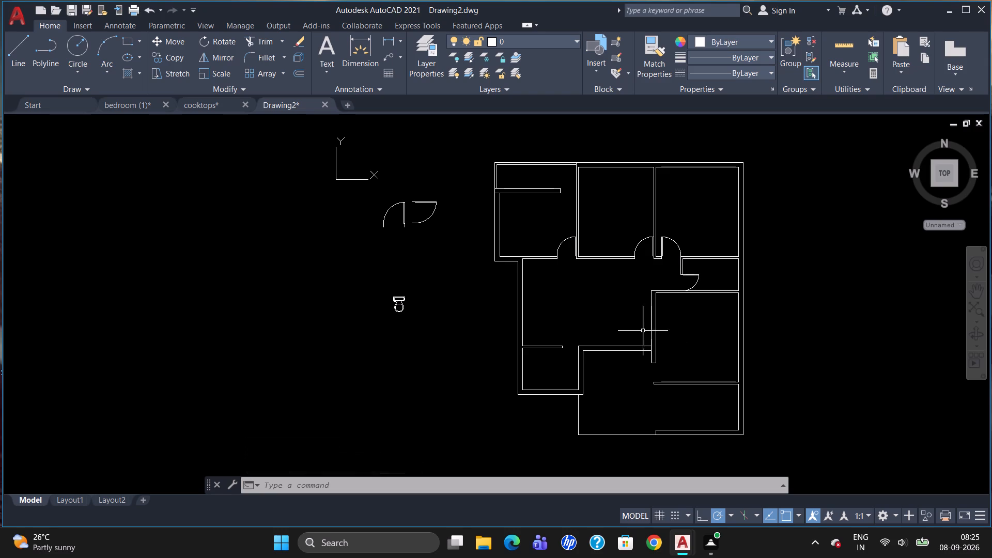
pyautogui.scroll(2, 669, 298)
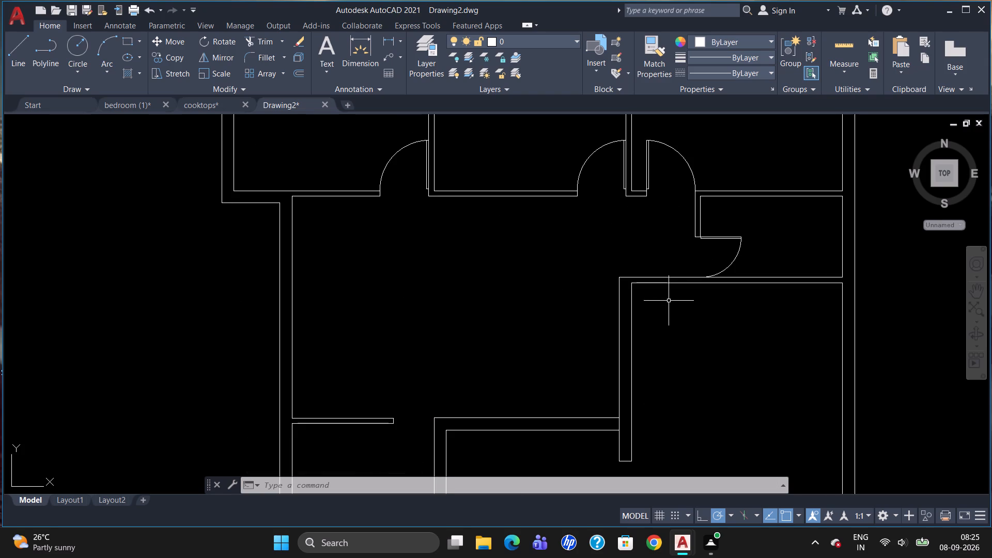
pyautogui.press('l')
pyautogui.press('Return')
pyautogui.write('TL')
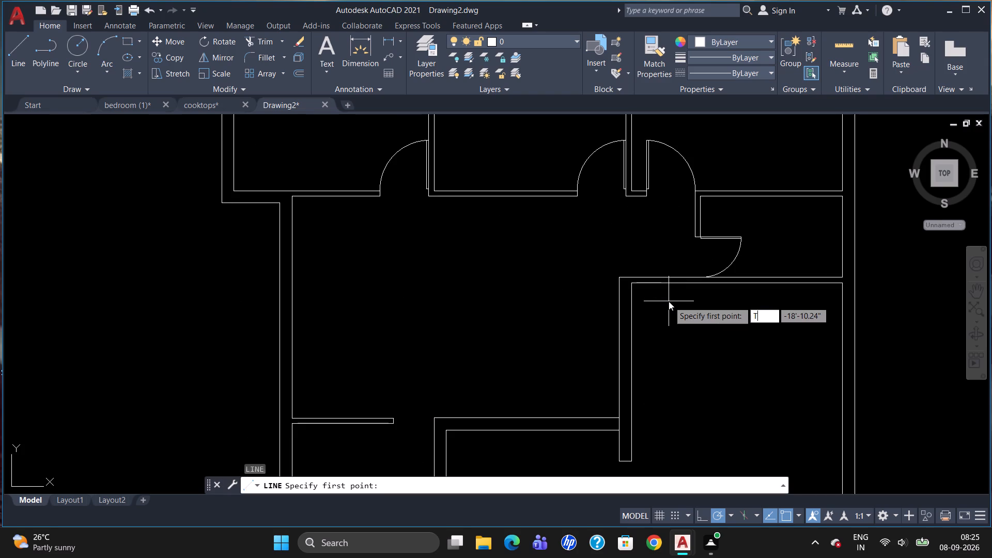
pyautogui.press('BackSpace')
pyautogui.press('k')
pyautogui.press('Return')
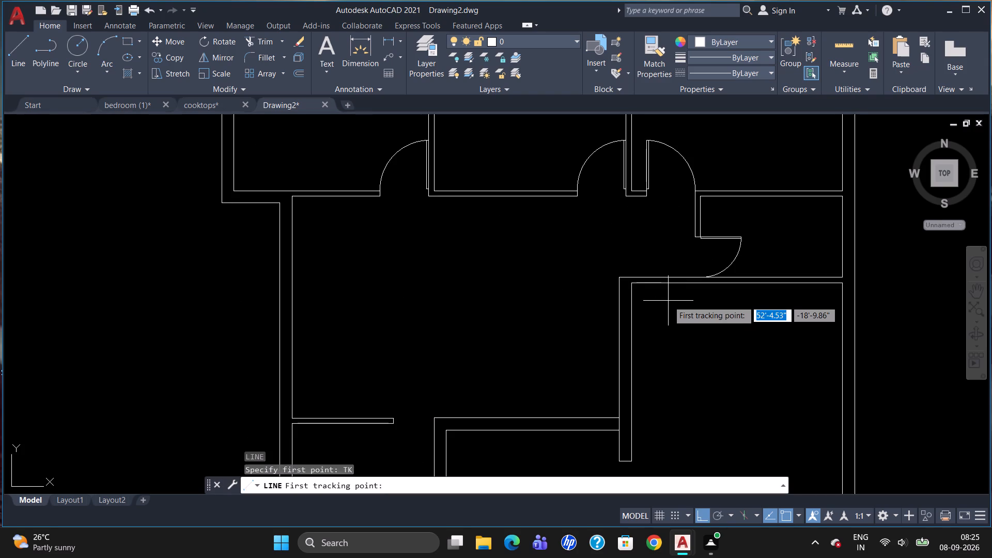
pyautogui.click(632, 287)
pyautogui.press('4')
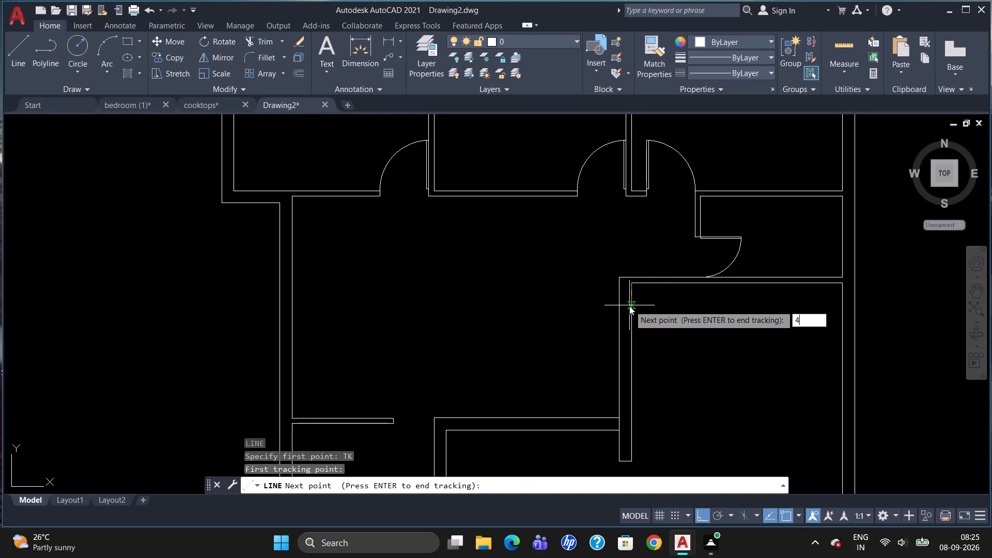
pyautogui.hotkey('shift', '"')
pyautogui.press('Return')
pyautogui.press('Return')
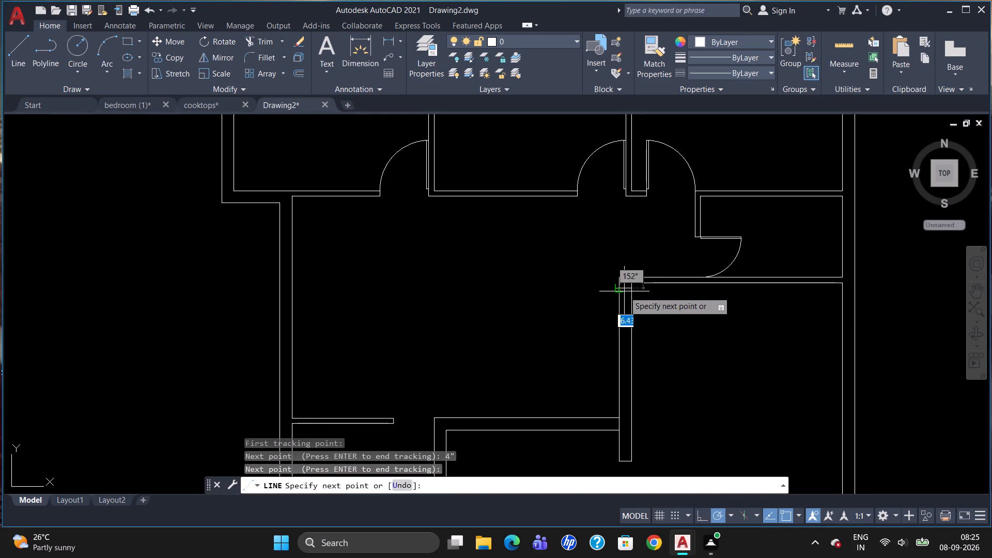
pyautogui.click(617, 289)
pyautogui.press('Escape')
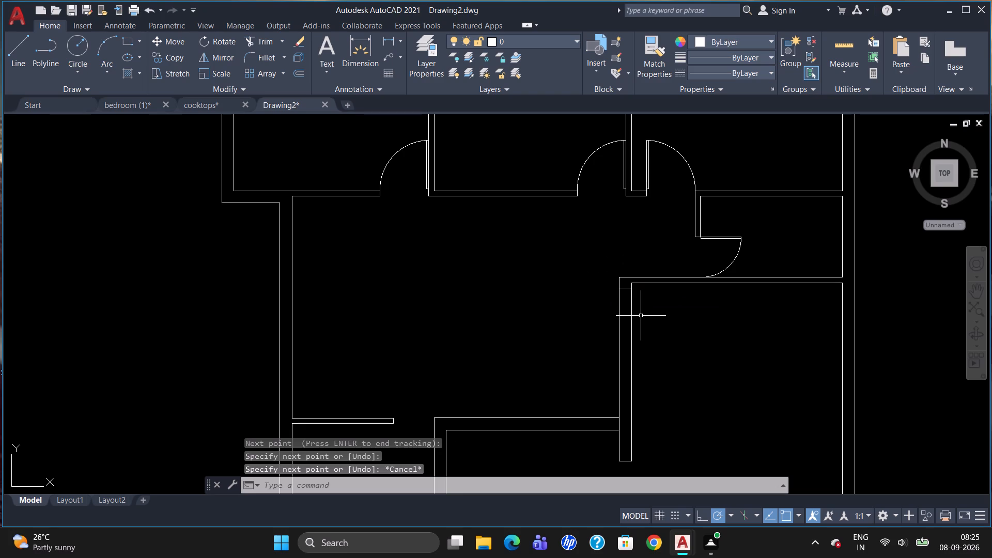
# Offset the short line across the southeast room's west wall 3' to the south.
pyautogui.press('o')
pyautogui.press('Return')
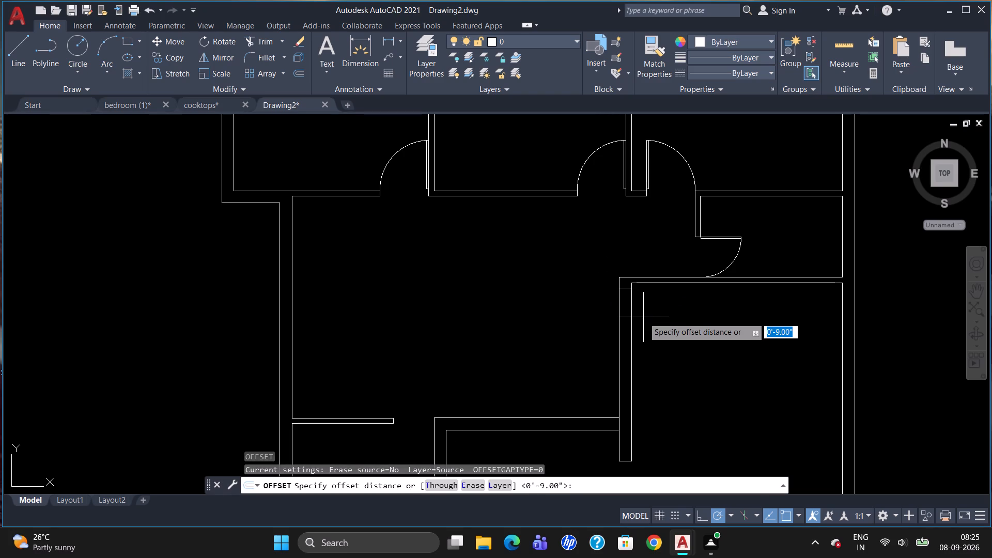
pyautogui.write("3'")
pyautogui.press('Return')
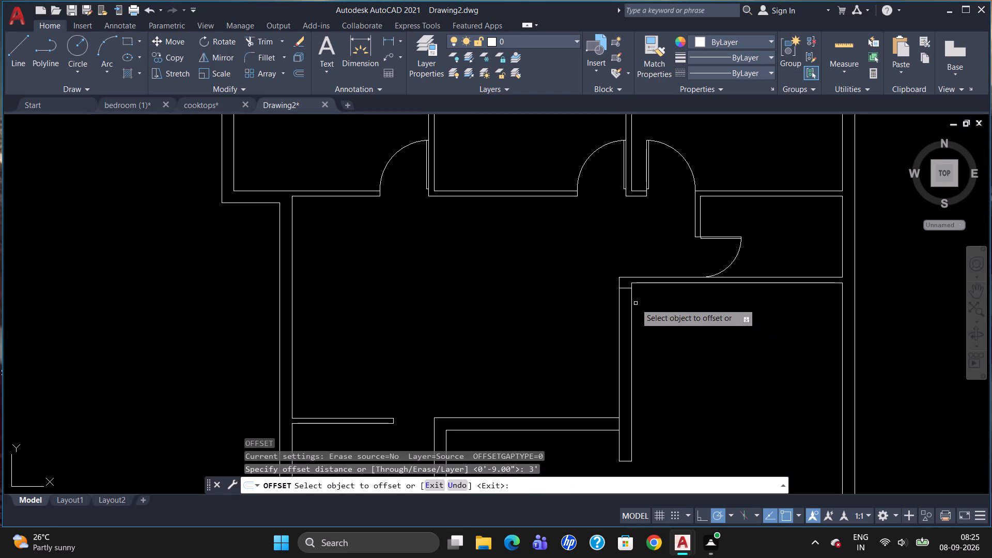
pyautogui.click(625, 289)
pyautogui.click(628, 316)
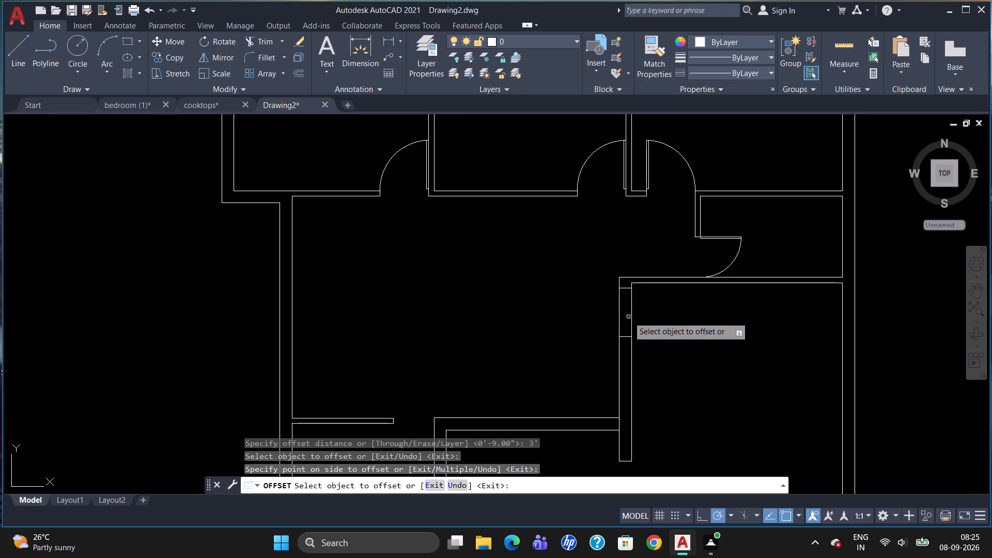
pyautogui.press('Escape')
# Trim both wall lines between the two short cross lines to open a 3' doorway in the southeast room's west wall.
pyautogui.write('TR')
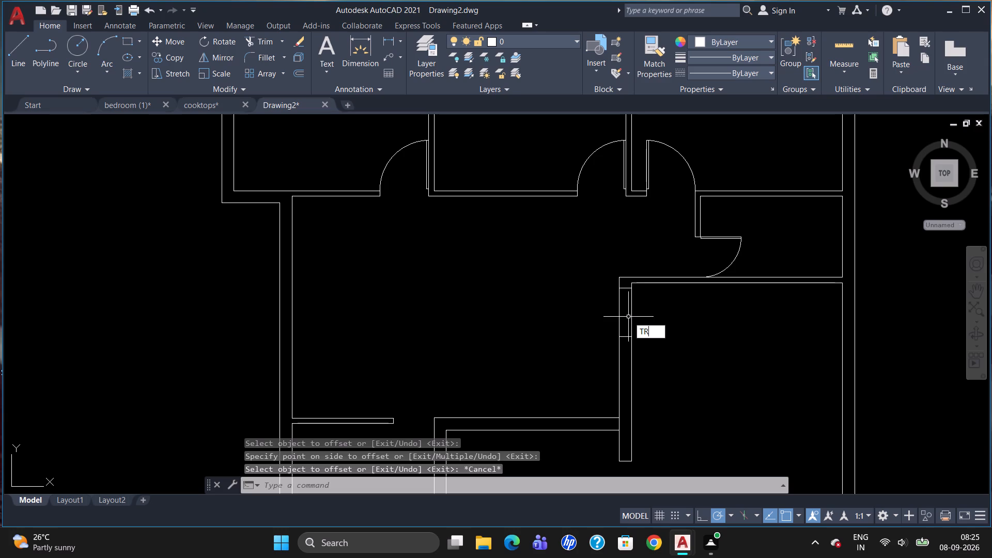
pyautogui.press('Return')
pyautogui.press('Return')
pyautogui.moveTo(653, 320); pyautogui.dragTo(587, 326)
pyautogui.click(587, 326)
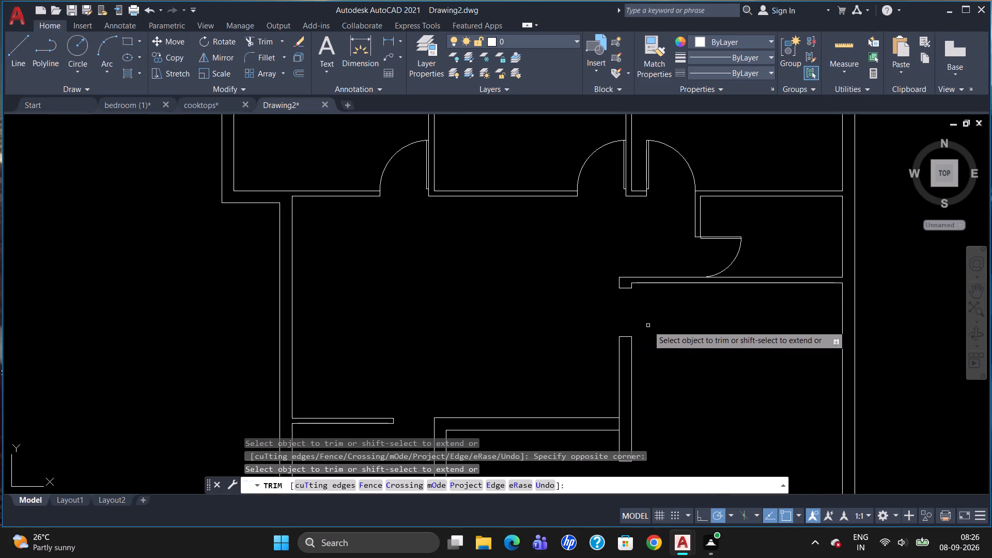
pyautogui.press('Escape')
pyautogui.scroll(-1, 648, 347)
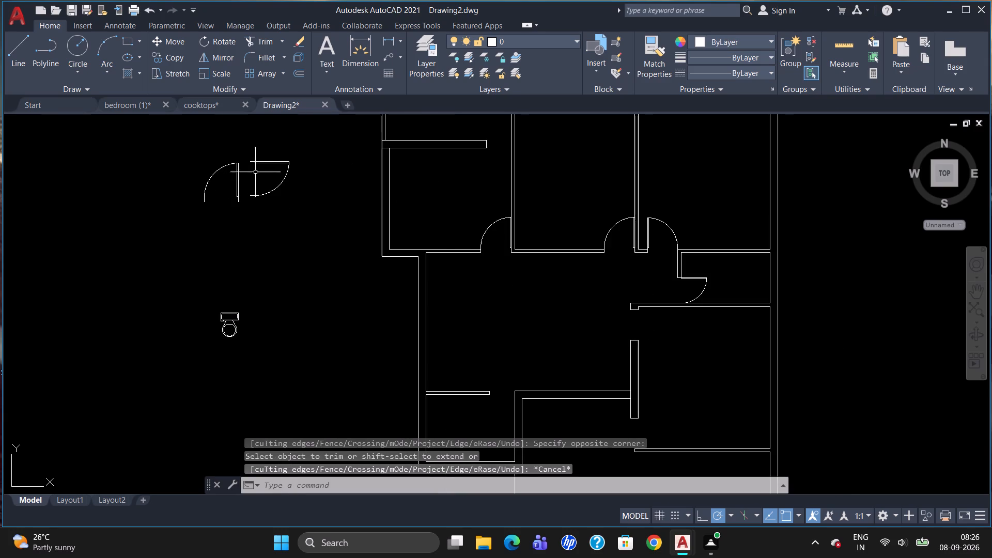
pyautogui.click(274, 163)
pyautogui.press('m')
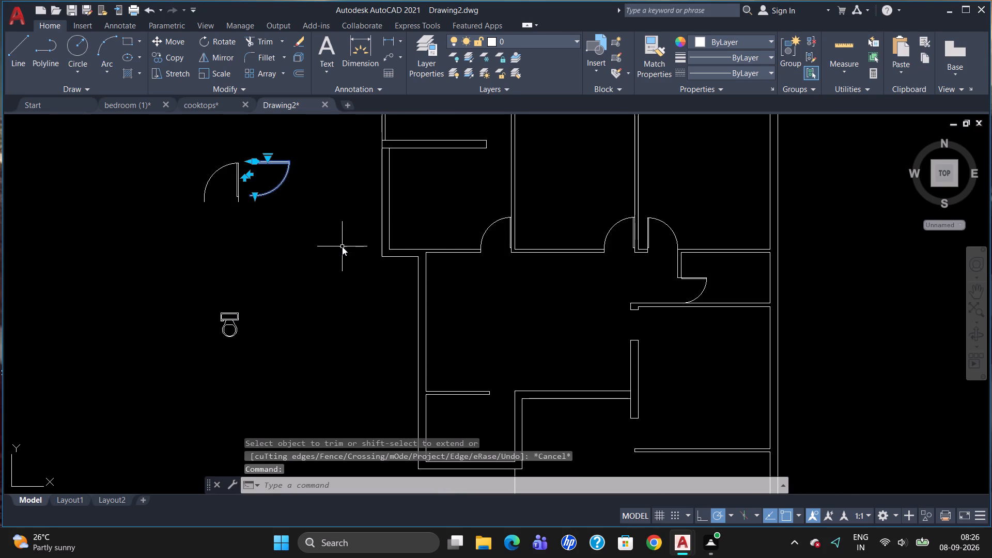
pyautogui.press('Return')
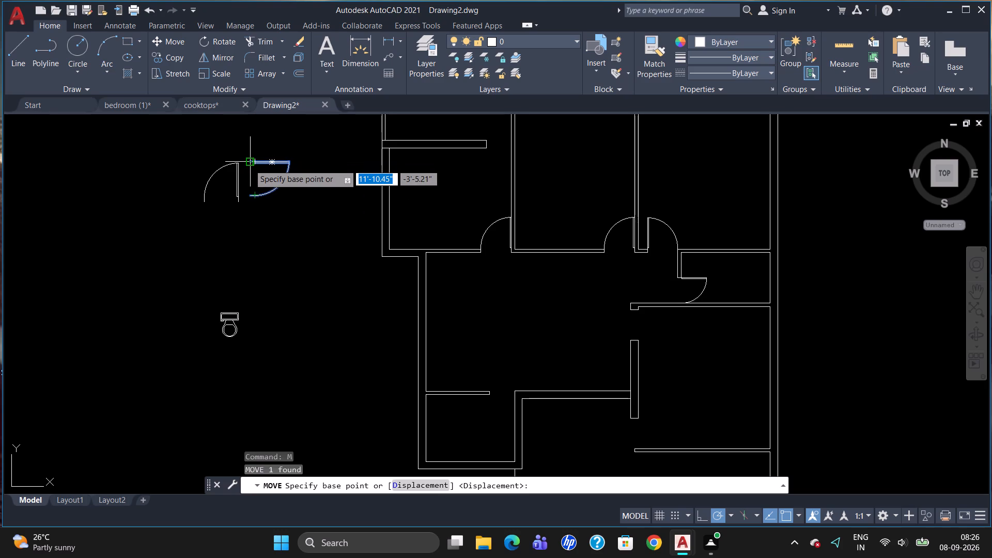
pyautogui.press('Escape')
# Copy the spare door with the horizontal leaf to the north jamb of the southeast room's new 3' doorway.
pyautogui.press('c')
pyautogui.press('o')
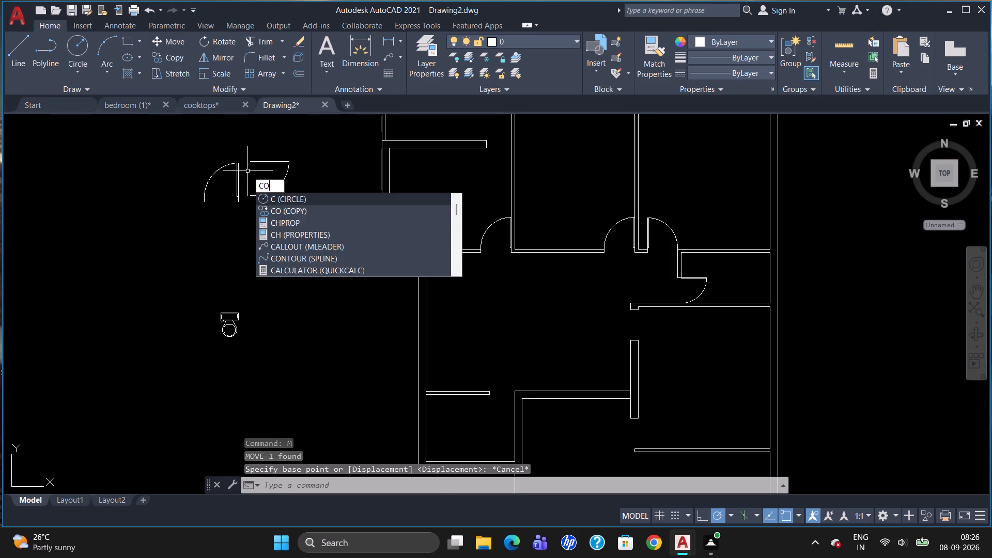
pyautogui.press('Return')
pyautogui.click(258, 161)
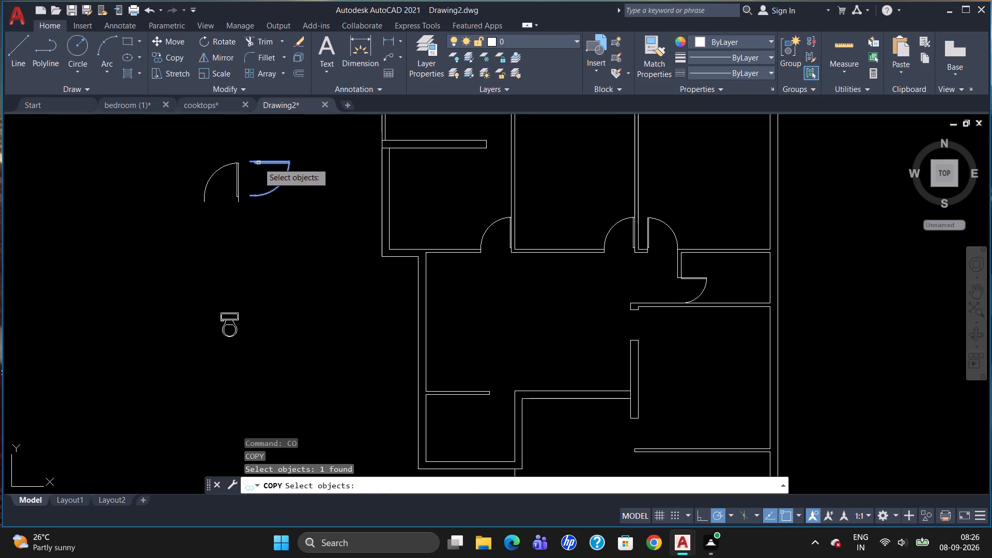
pyautogui.press('Return')
pyautogui.click(247, 166)
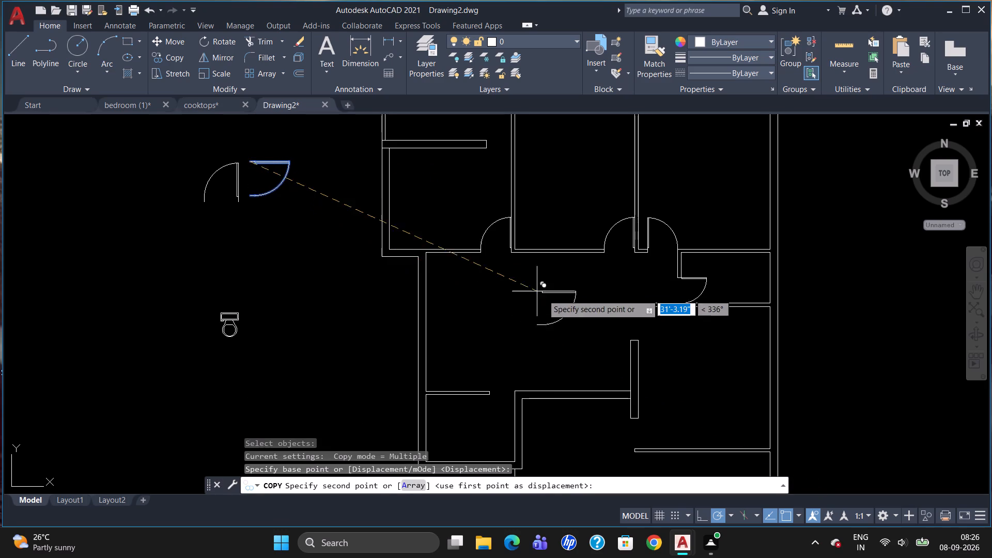
pyautogui.scroll(2, 617, 327)
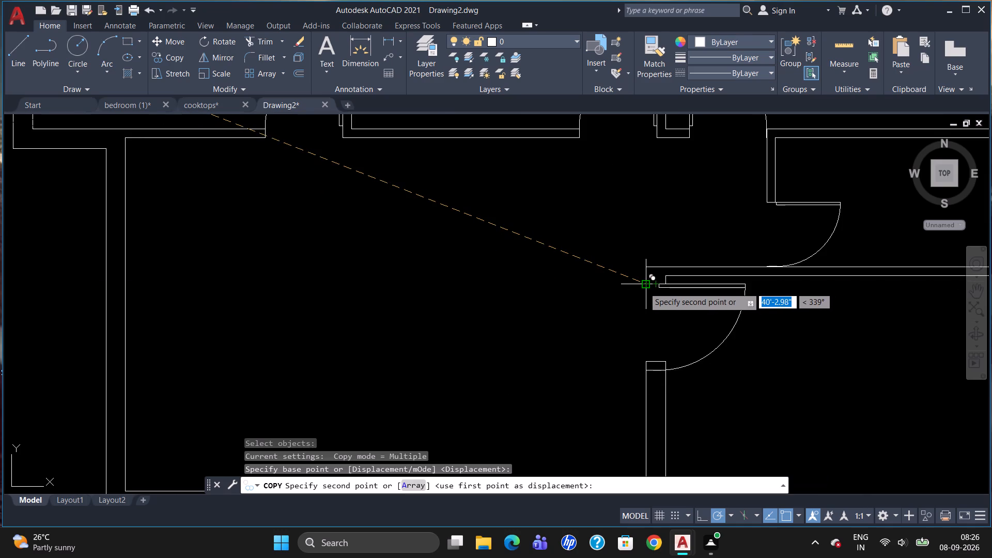
pyautogui.click(644, 287)
pyautogui.press('Escape')
# Scale the copied door down from its outer hinge corner so its swing fits the 3' doorway.
pyautogui.click(676, 290)
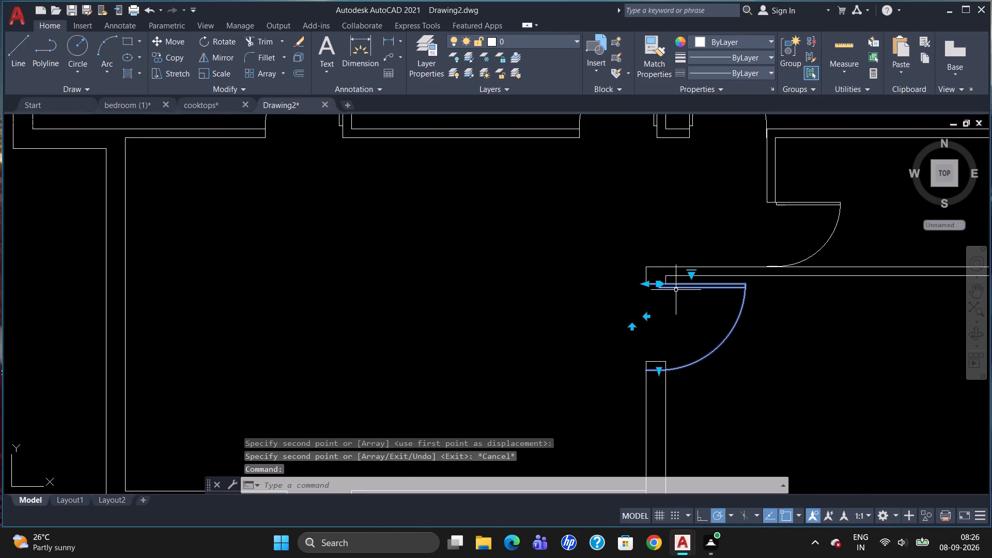
pyautogui.write('SC')
pyautogui.press('Return')
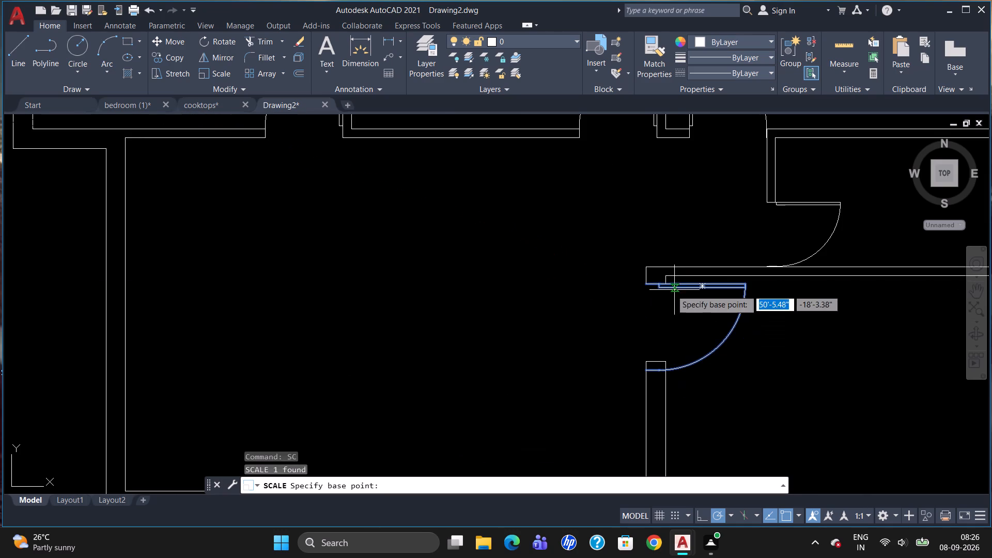
pyautogui.click(644, 283)
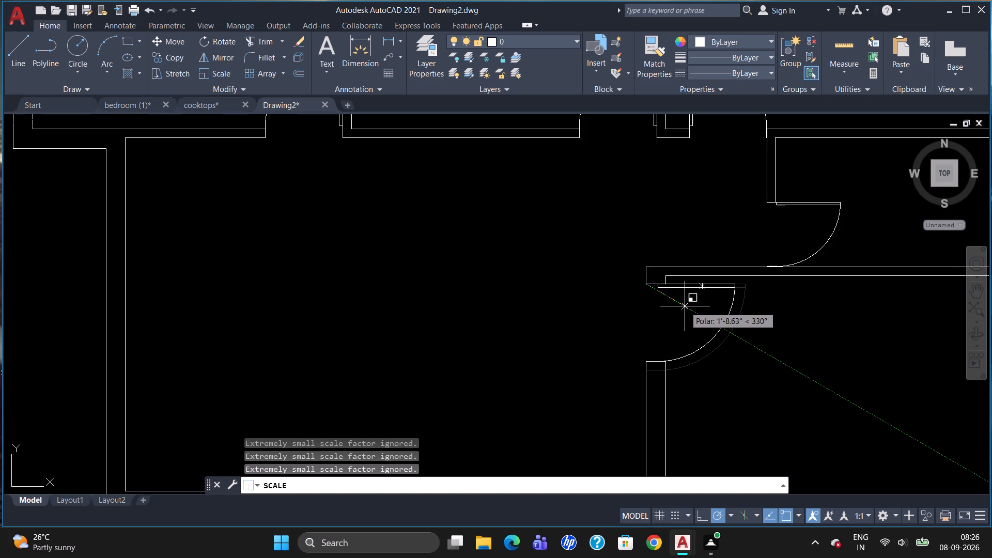
pyautogui.click(685, 306)
# Rotate the spare door with the vertical leaf by 270° about the upper end of its leaf.
pyautogui.scroll(-3, 647, 225)
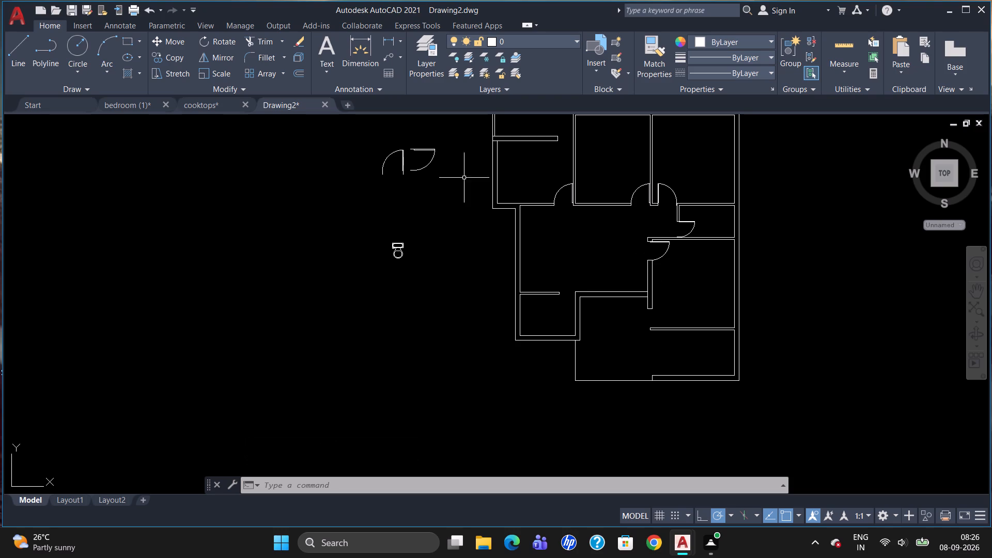
pyautogui.click(401, 166)
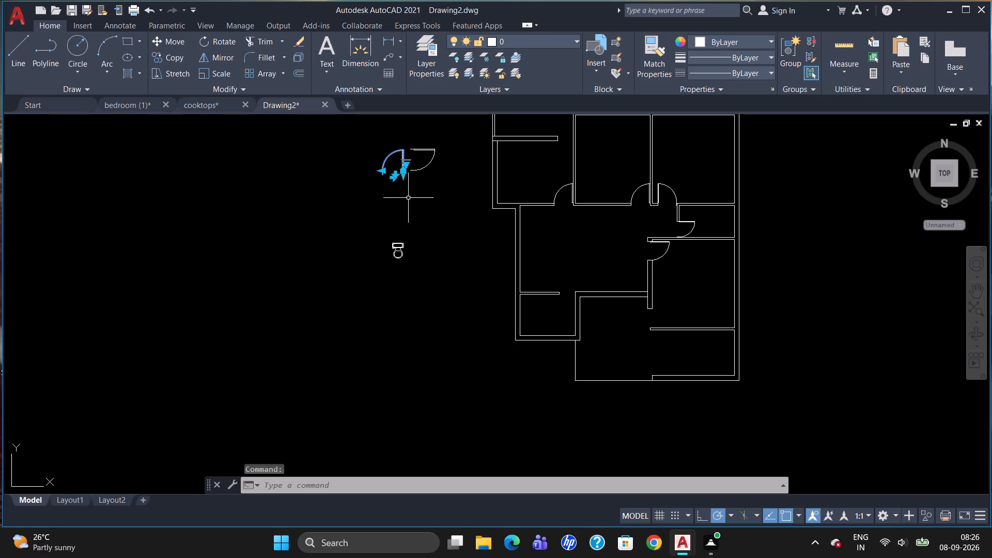
pyautogui.press('t')
pyautogui.press('BackSpace')
pyautogui.press('r')
pyautogui.press('o')
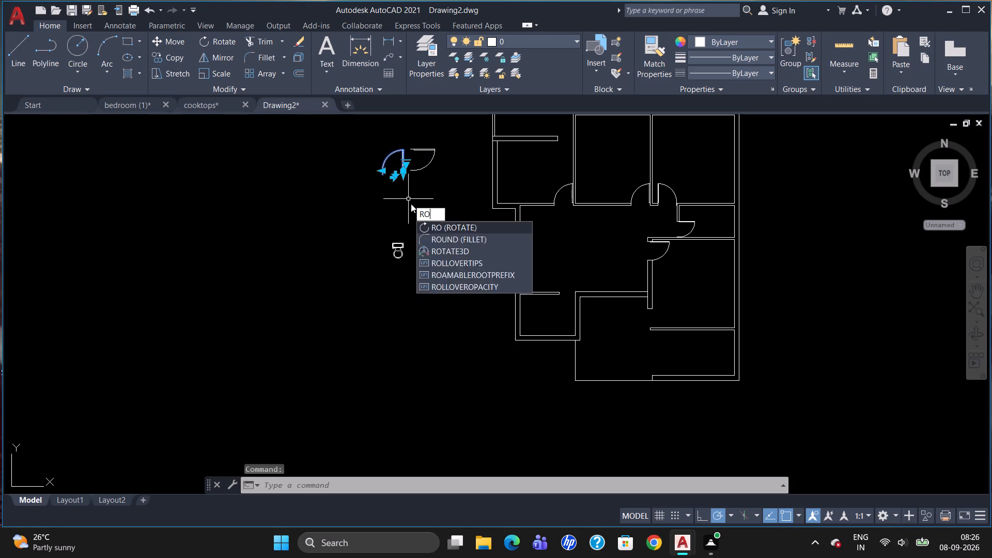
pyautogui.press('Return')
pyautogui.click(399, 153)
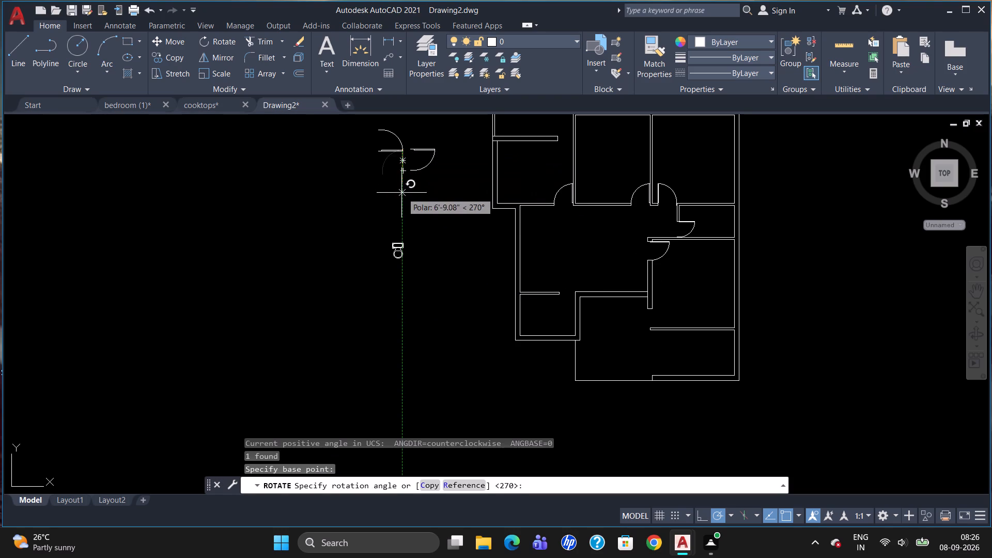
pyautogui.click(400, 193)
# Copy the rotated door to the west end of the partition along the south side of the southeast room.
pyautogui.click(391, 151)
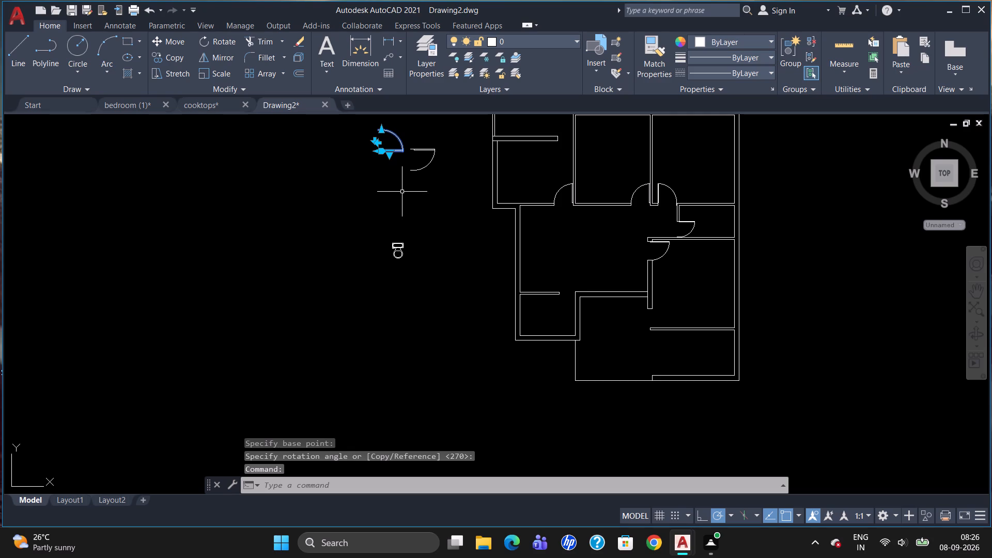
pyautogui.press('c')
pyautogui.press('o')
pyautogui.press('Return')
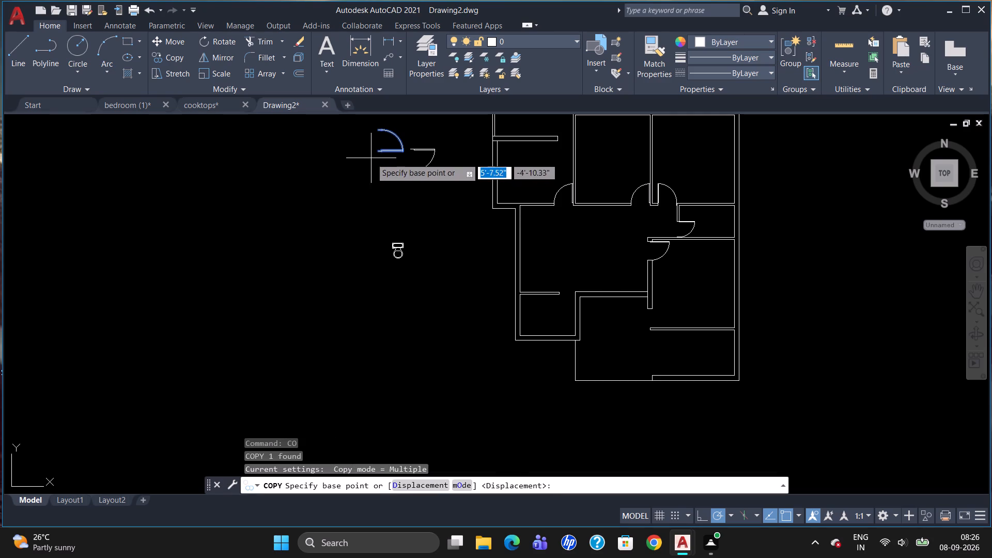
pyautogui.click(377, 151)
pyautogui.scroll(1, 662, 317)
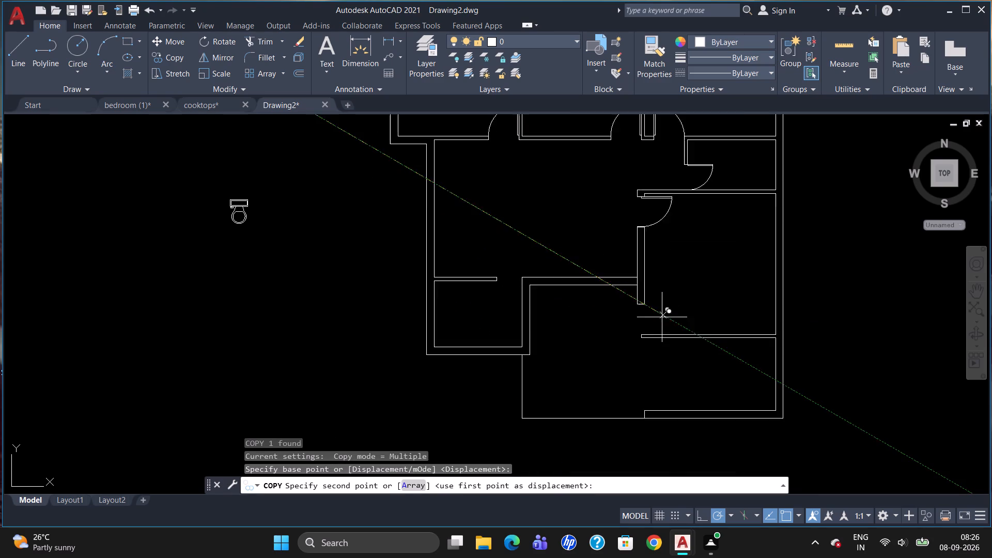
pyautogui.scroll(2, 661, 318)
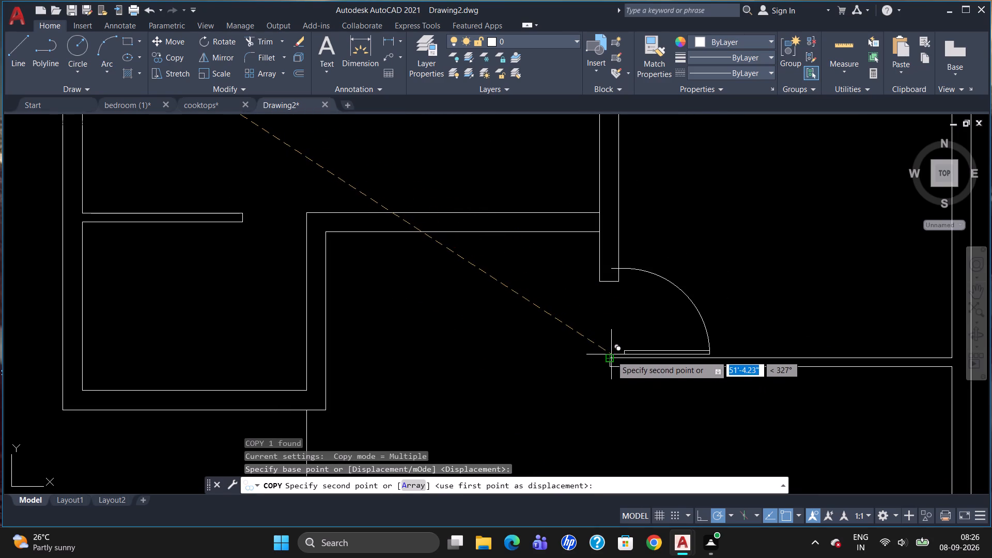
pyautogui.click(610, 357)
pyautogui.press('Escape')
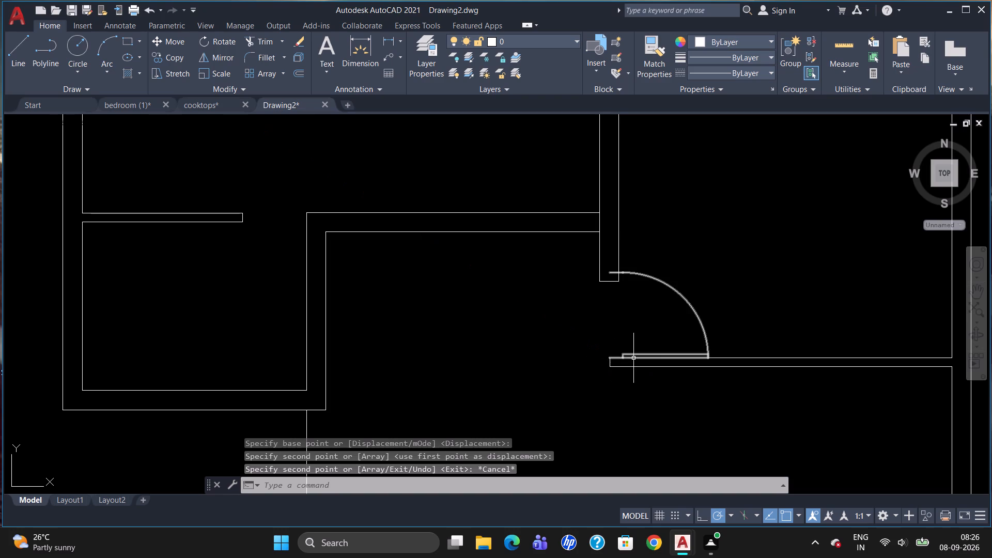
# Scale the copied door down from its hinge corner so its arc meets the lower end of the 9" west wall.
pyautogui.click(633, 358)
pyautogui.press('s')
pyautogui.press('c')
pyautogui.press('Return')
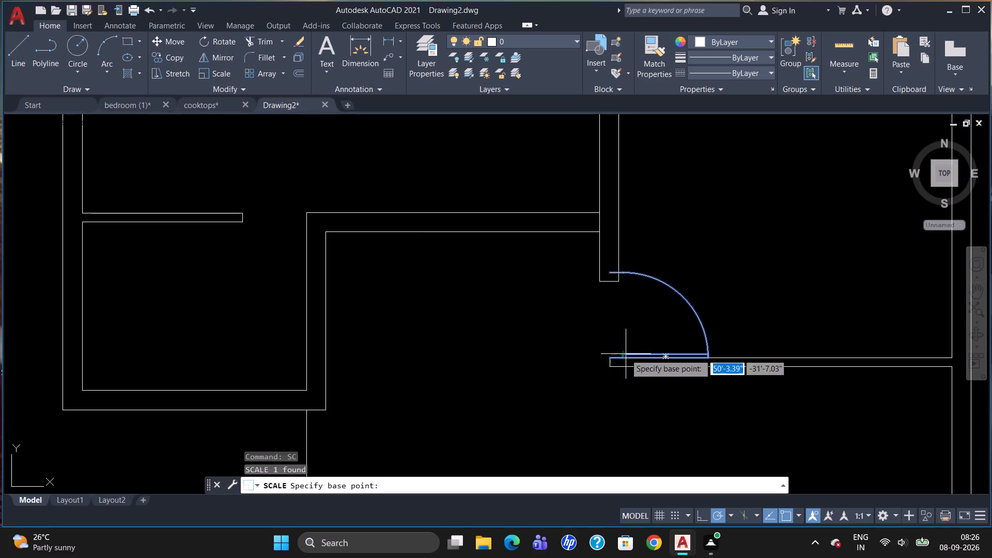
pyautogui.click(607, 358)
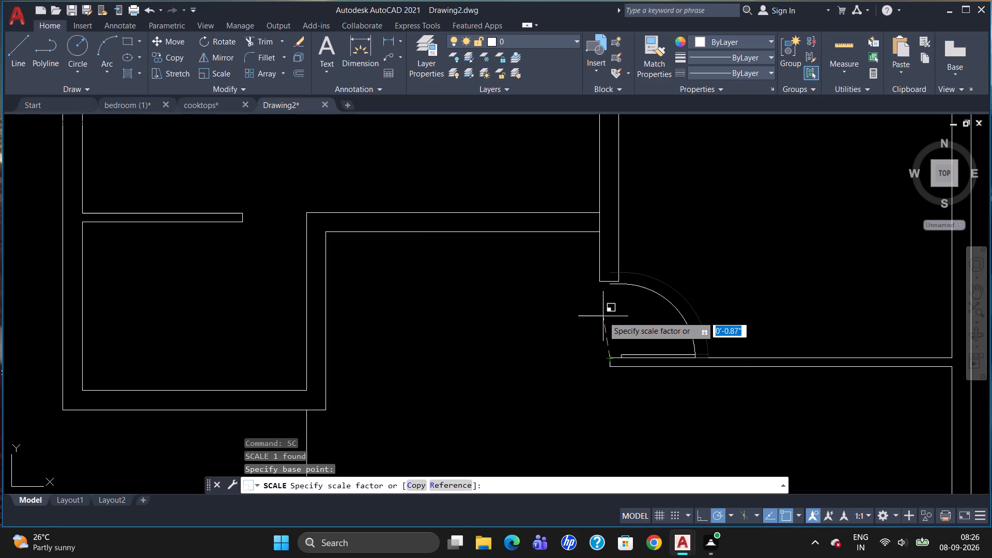
pyautogui.click(603, 315)
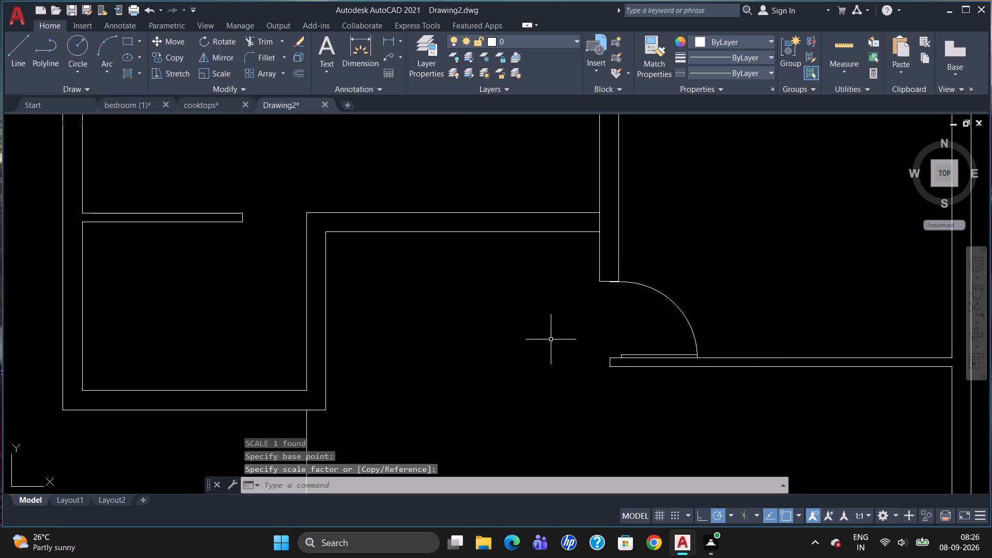
pyautogui.scroll(-2, 564, 352)
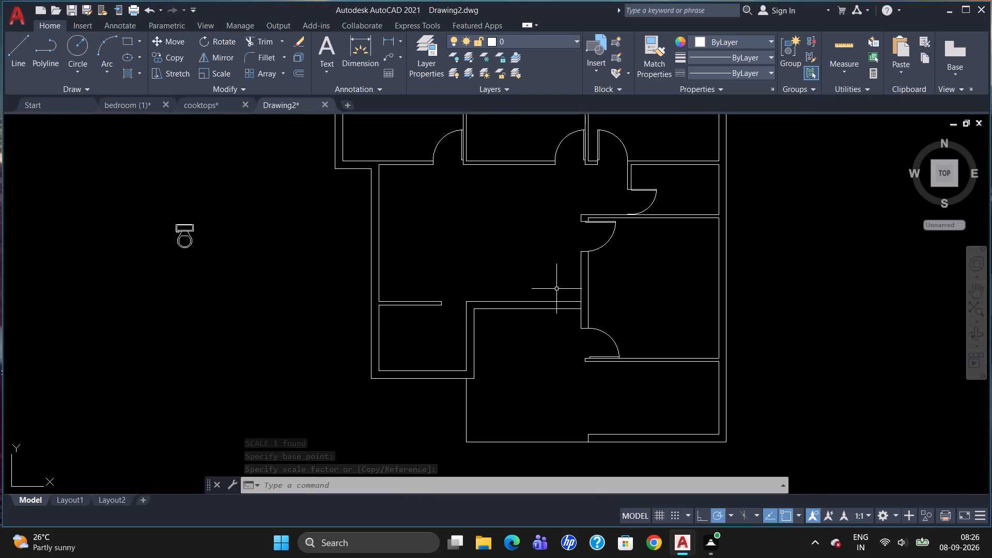
# Draw a jamb line across the 9" wall south of the central room, 4' west of its junction with the north-south wall.
pyautogui.scroll(1, 572, 283)
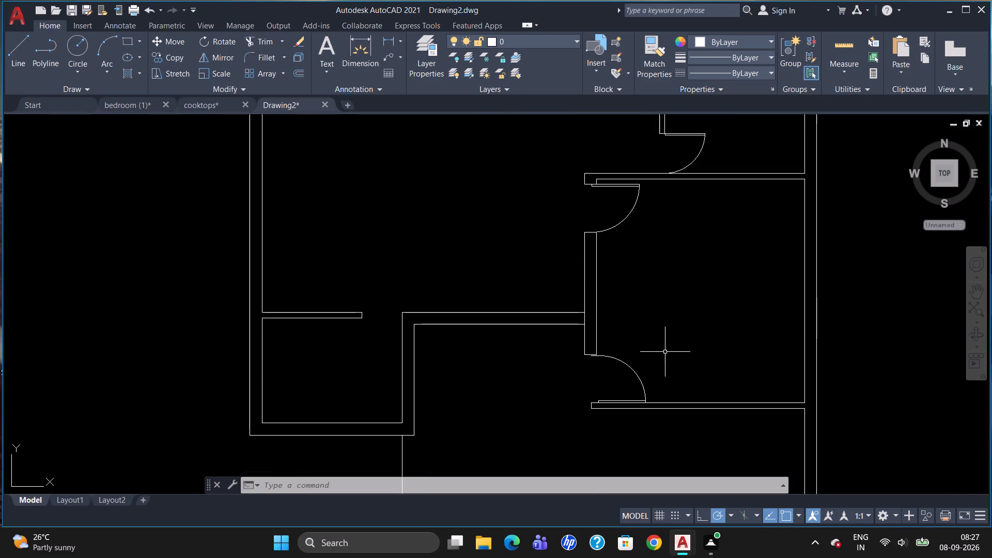
pyautogui.scroll(-1, 674, 367)
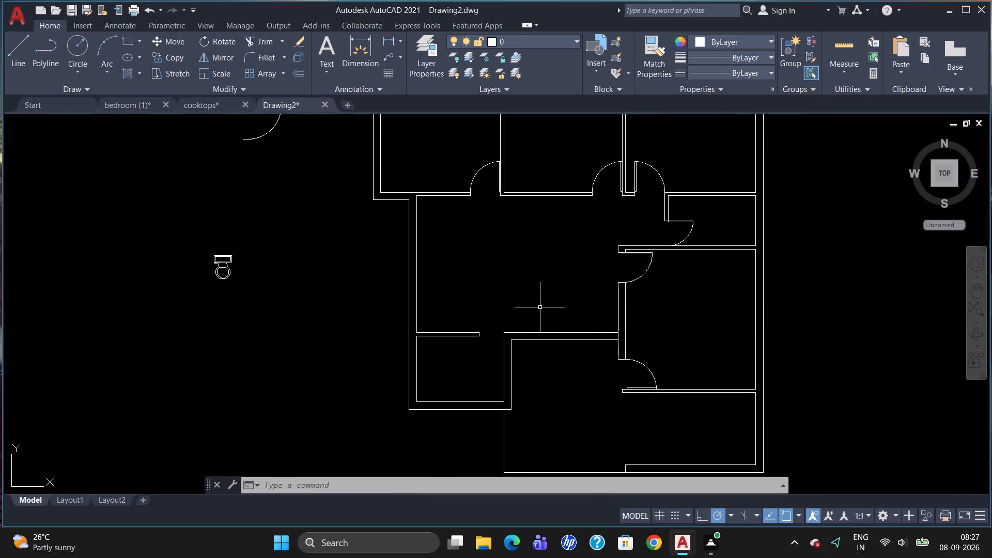
pyautogui.press('l')
pyautogui.press('Return')
pyautogui.press('t')
pyautogui.press('k')
pyautogui.press('Return')
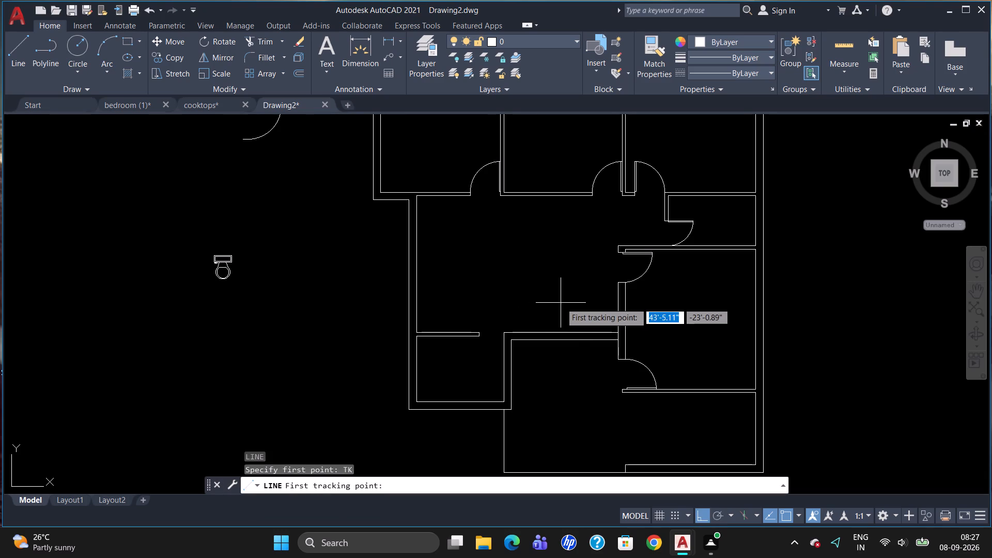
pyautogui.click(617, 329)
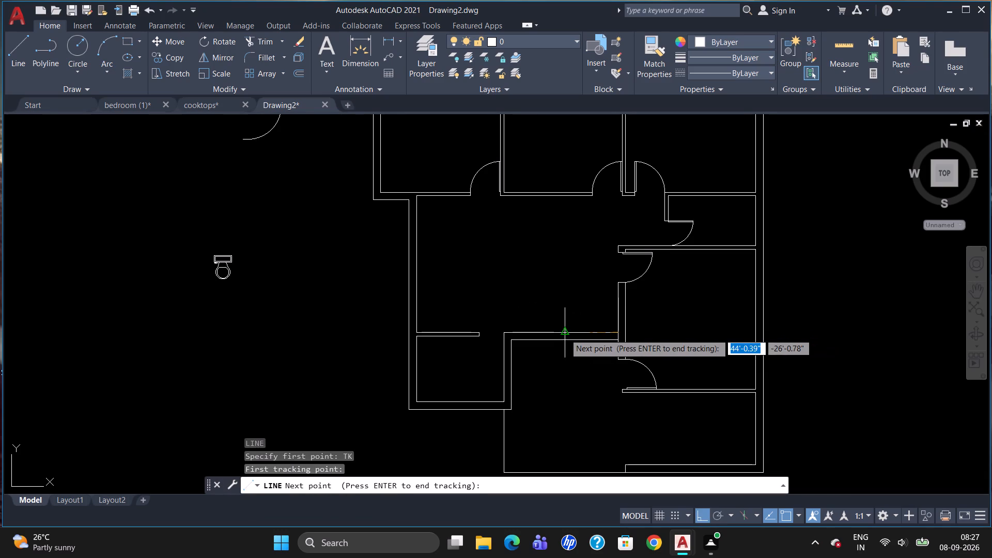
pyautogui.write("4'")
pyautogui.press('Return')
pyautogui.press('Return')
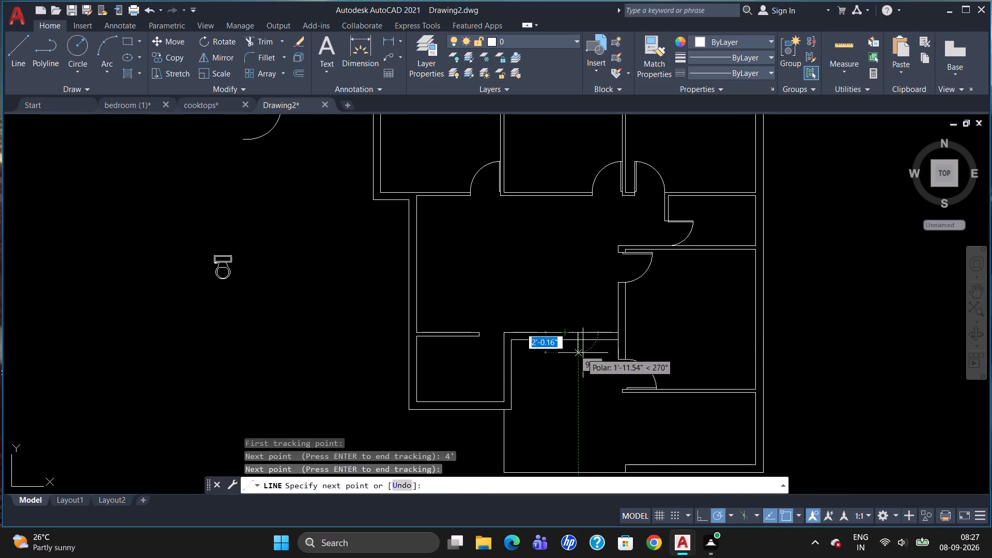
pyautogui.click(578, 345)
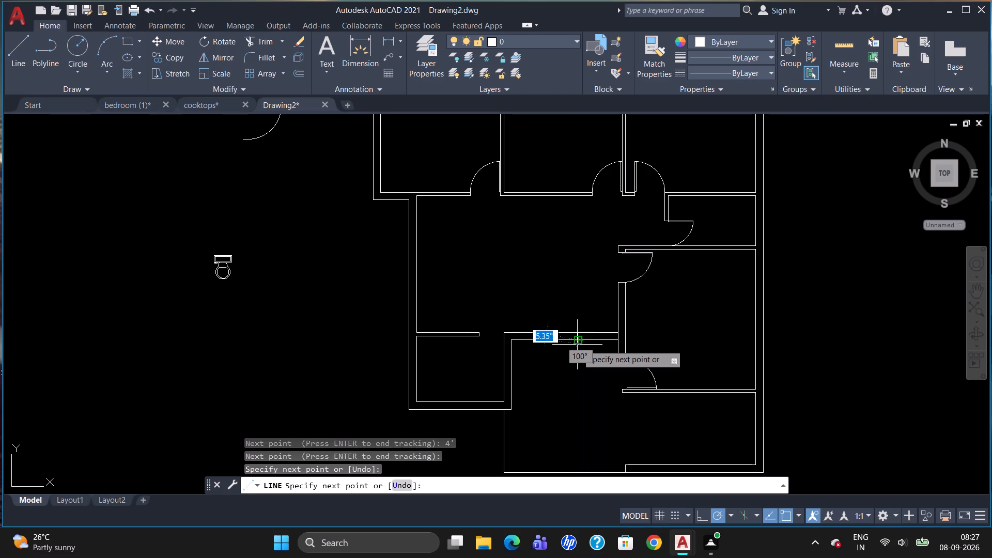
pyautogui.press('Escape')
# Offset the new jamb line 2' to the east to mark the middle of the double-door opening.
pyautogui.scroll(1, 619, 338)
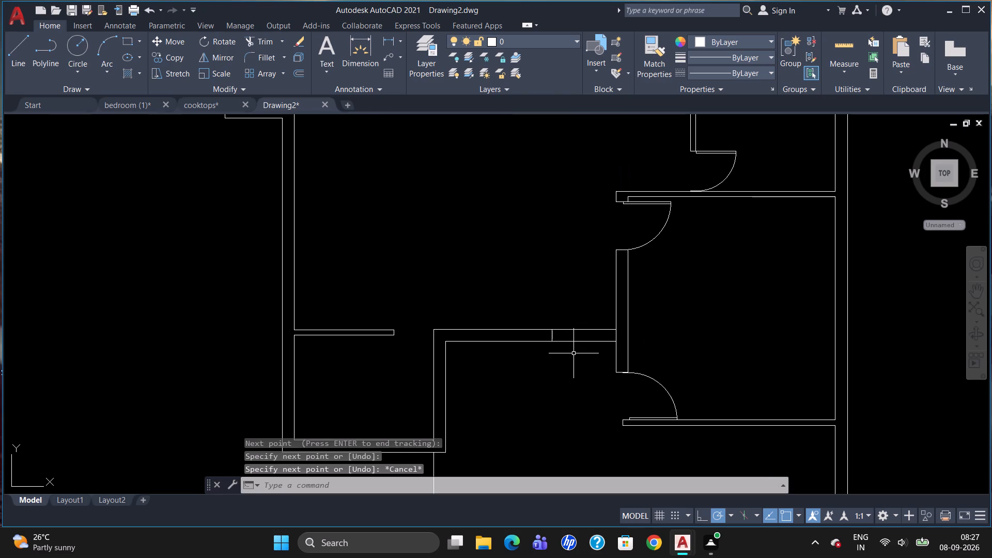
pyautogui.press('o')
pyautogui.press('Return')
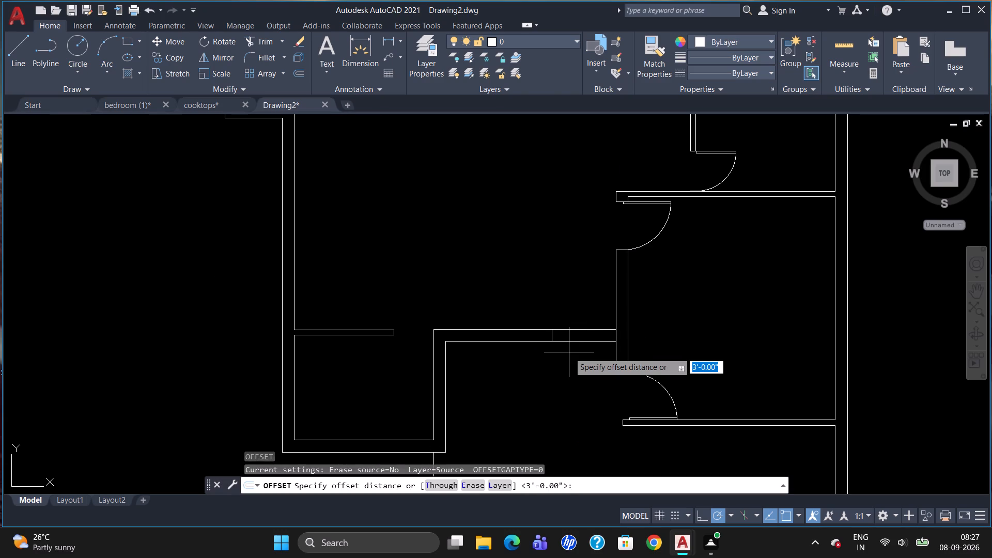
pyautogui.write("2'")
pyautogui.press('Return')
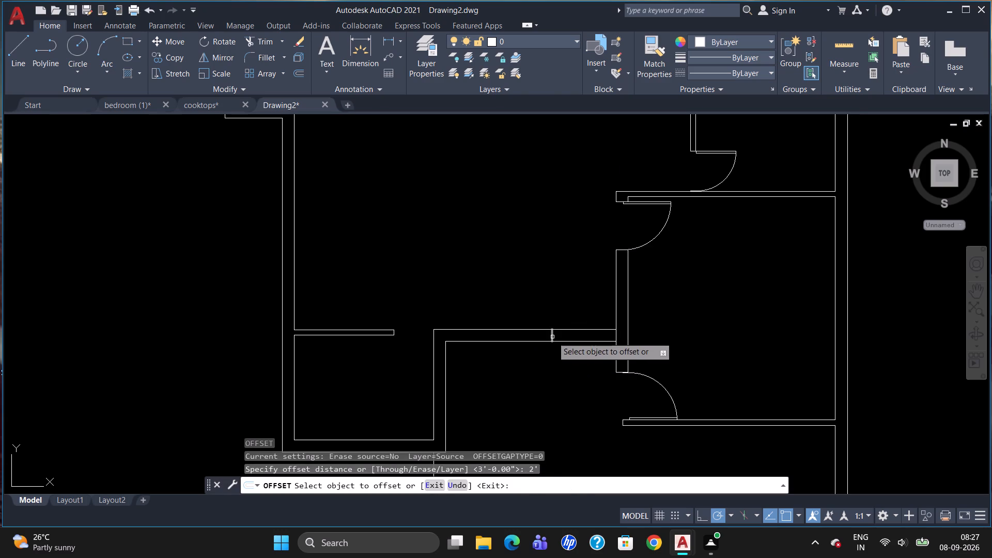
pyautogui.click(552, 337)
pyautogui.click(577, 340)
pyautogui.press('Escape')
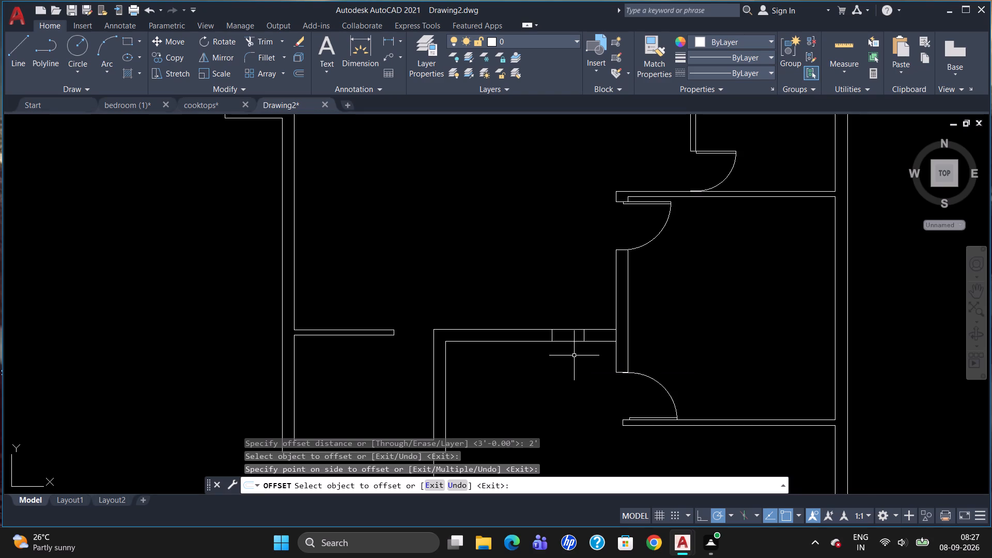
# Remove both wall lines between the 4' jamb line and the north-south wall, keeping the short middle line.
pyautogui.write('TR')
pyautogui.press('Return')
pyautogui.press('Return')
pyautogui.moveTo(567, 317); pyautogui.dragTo(575, 358)
pyautogui.click(575, 358)
pyautogui.moveTo(595, 323); pyautogui.dragTo(607, 366)
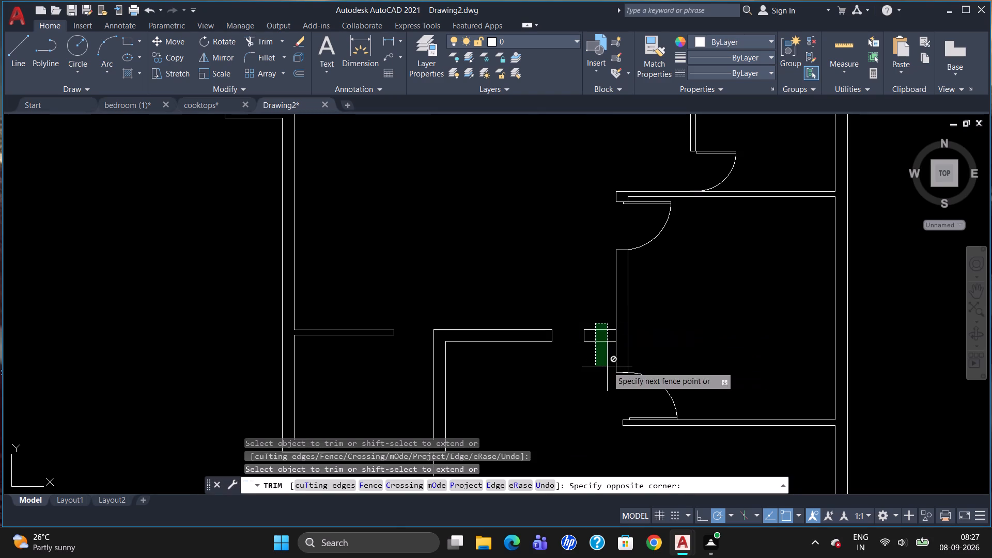
pyautogui.click(607, 366)
pyautogui.click(600, 343)
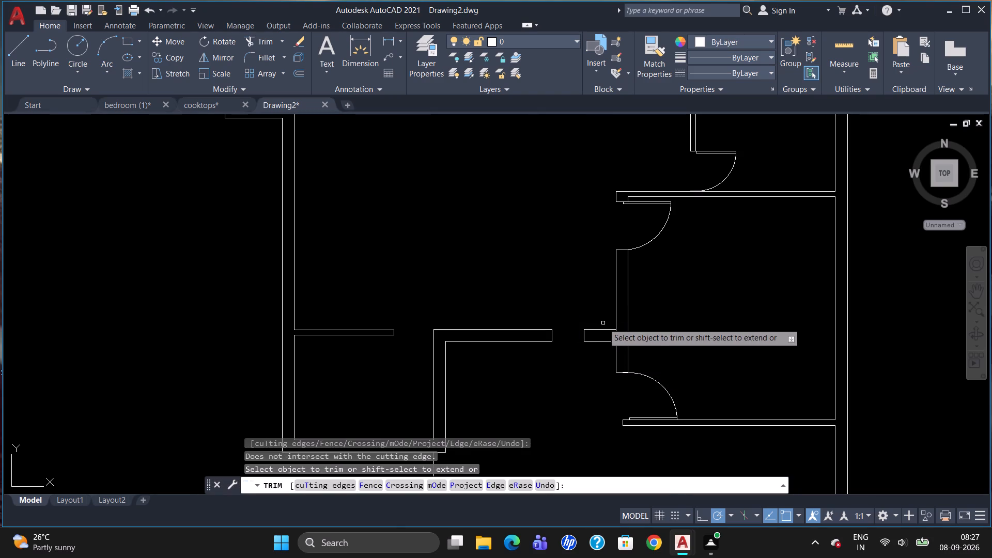
pyautogui.press('Escape')
pyautogui.click(602, 330)
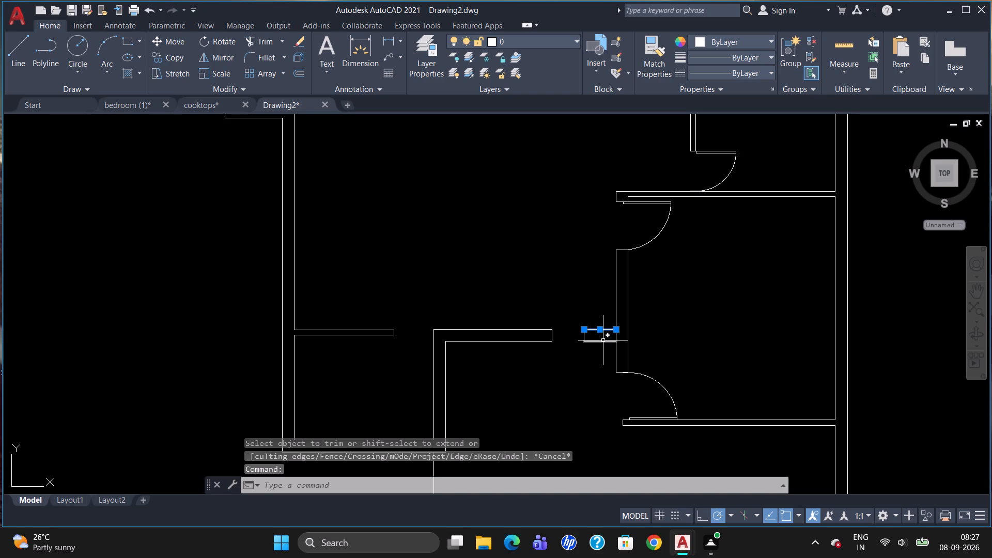
pyautogui.click(603, 342)
pyautogui.press('Delete')
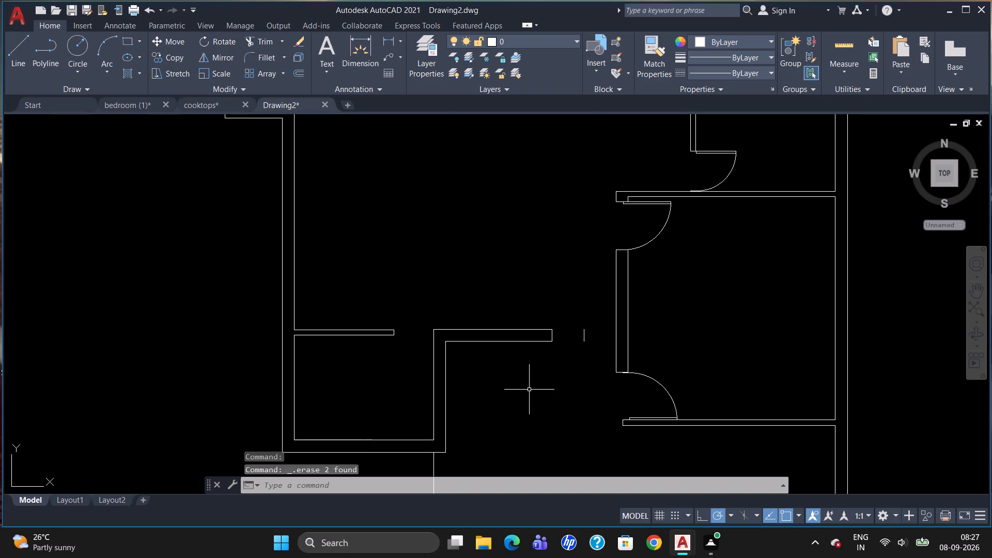
# Rotate the spare door whose arc swings below its horizontal leaf by 90° about the leaf's east end.
pyautogui.scroll(-1, 540, 403)
pyautogui.click(234, 132)
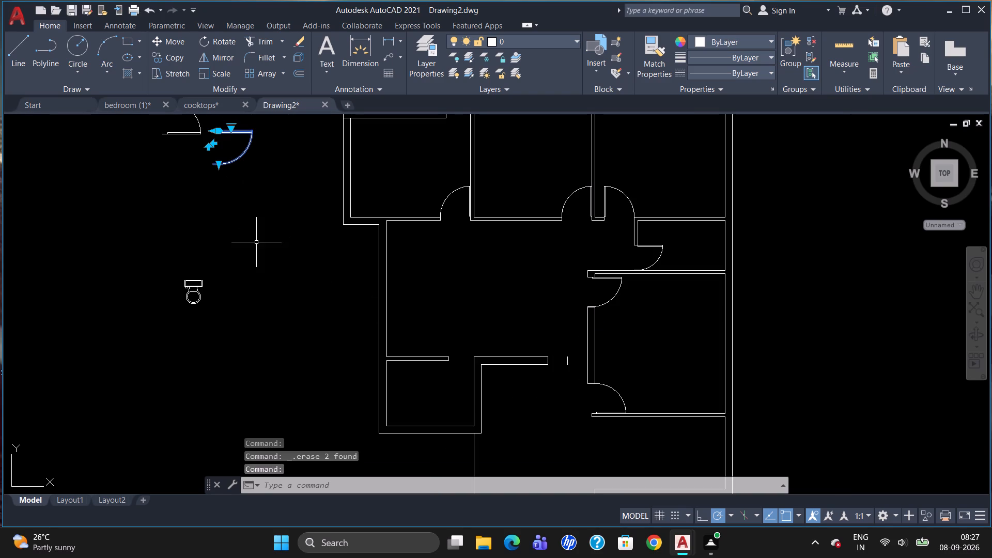
pyautogui.write('RO')
pyautogui.press('Return')
pyautogui.click(253, 131)
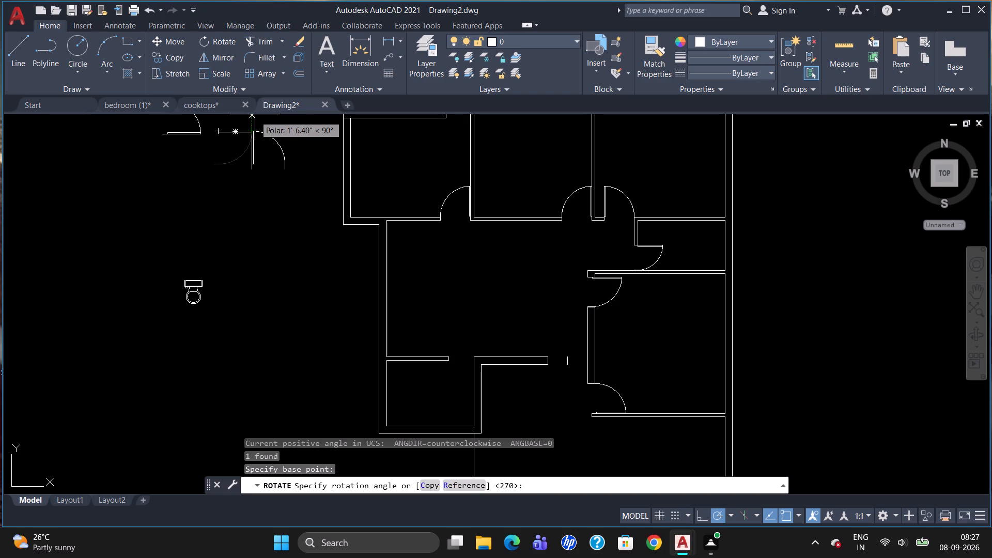
pyautogui.click(255, 115)
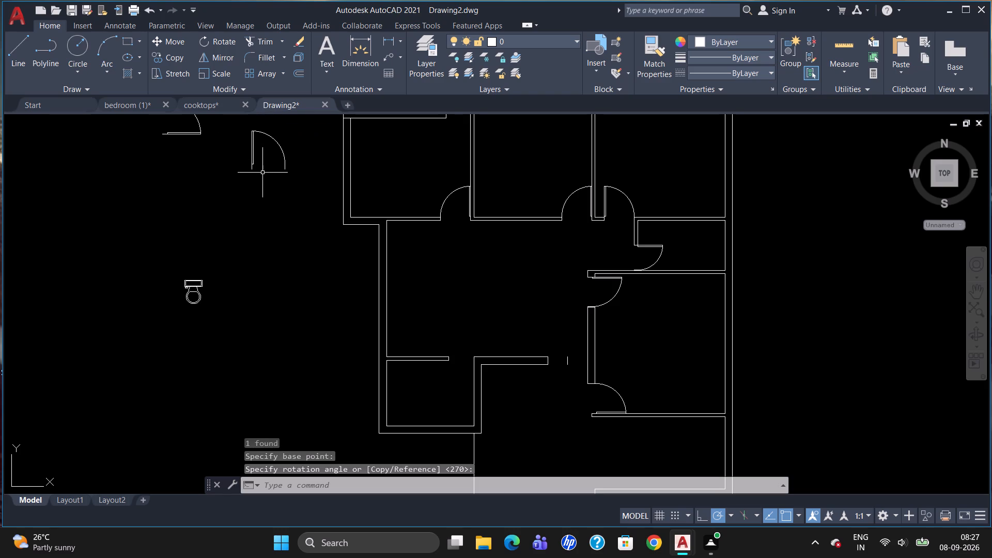
# Move the rotated door by its hinge corner to the lower corner of the wall end on the opening's west side.
pyautogui.click(251, 169)
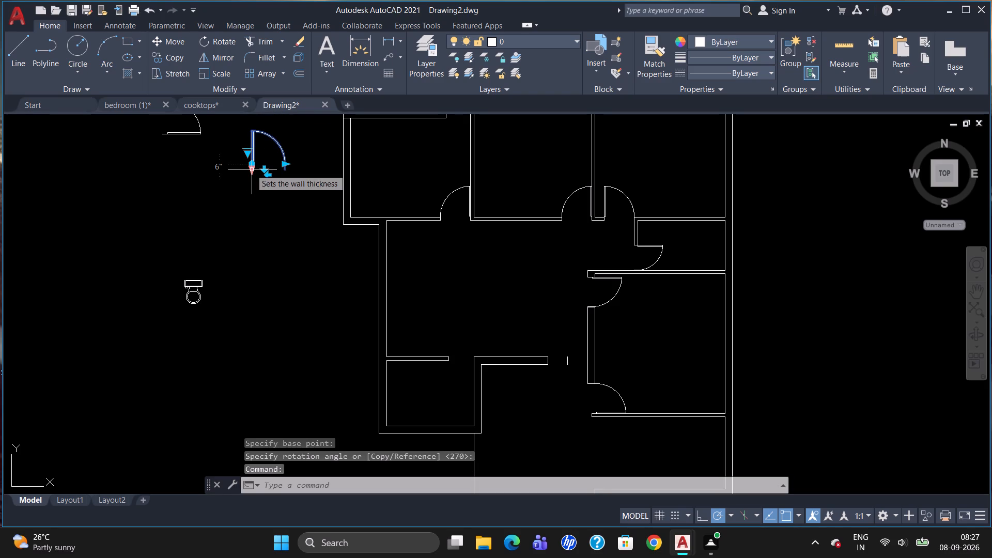
pyautogui.press('m')
pyautogui.press('Return')
pyautogui.click(251, 169)
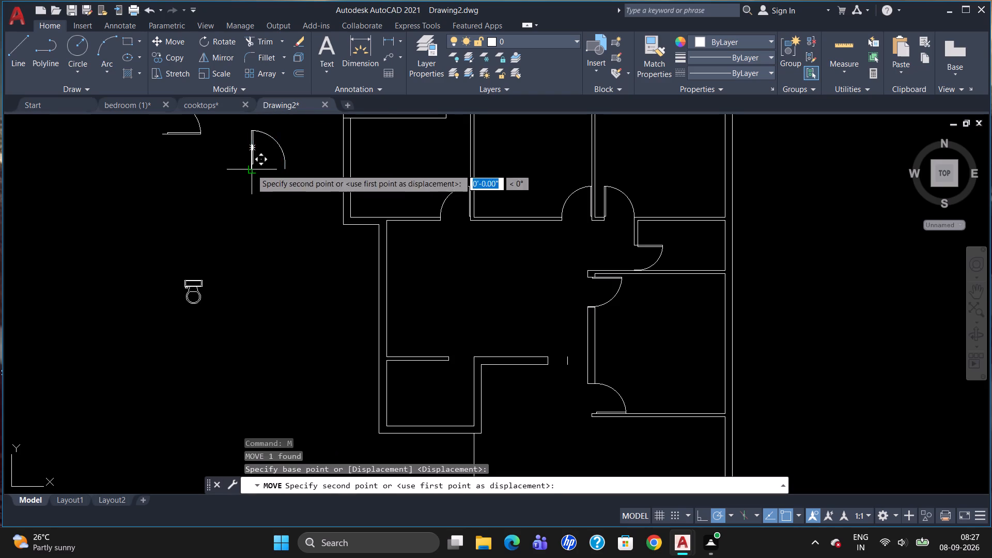
pyautogui.scroll(3, 555, 362)
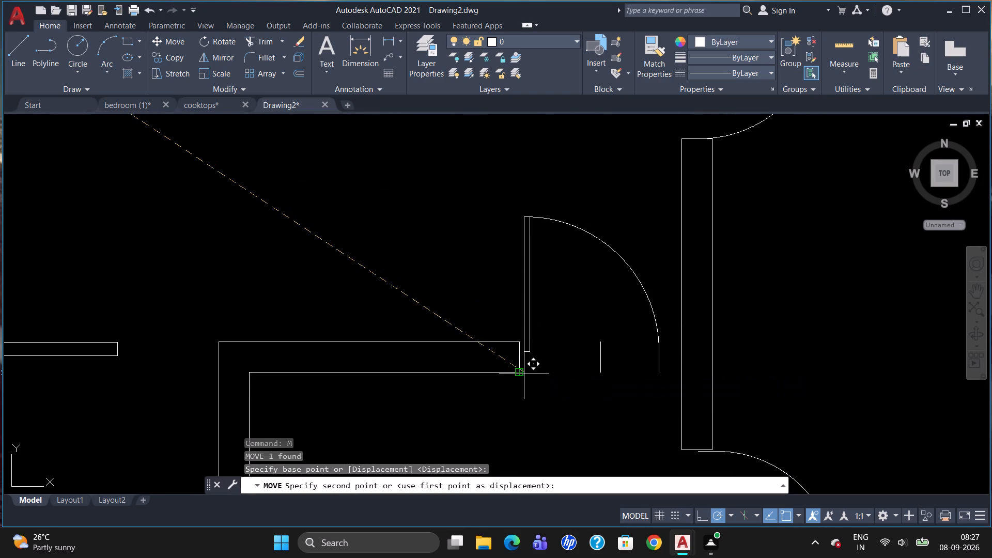
pyautogui.click(519, 377)
pyautogui.press('Escape')
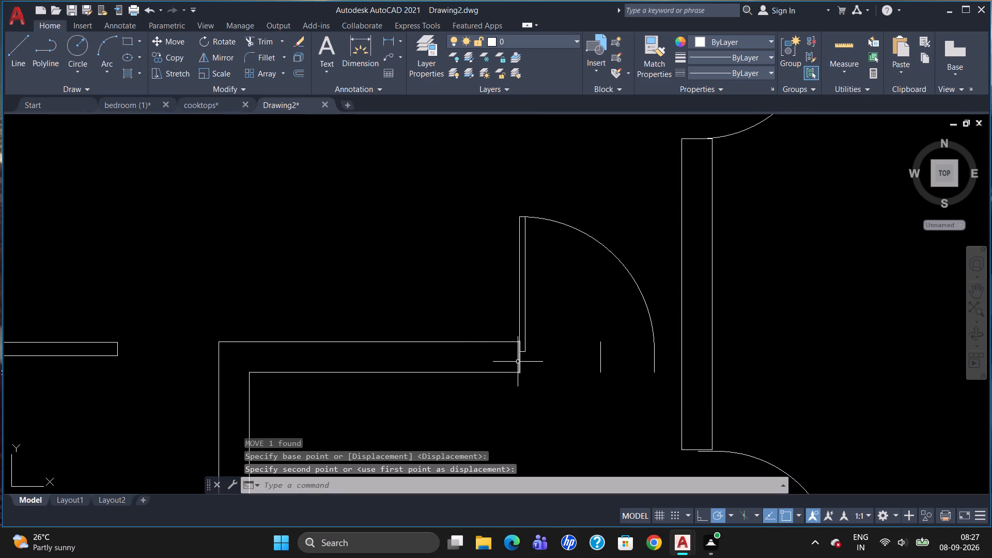
# Scale the moved door down from its hinge corner so its arc meets the middle line of the opening.
pyautogui.click(525, 349)
pyautogui.press('s')
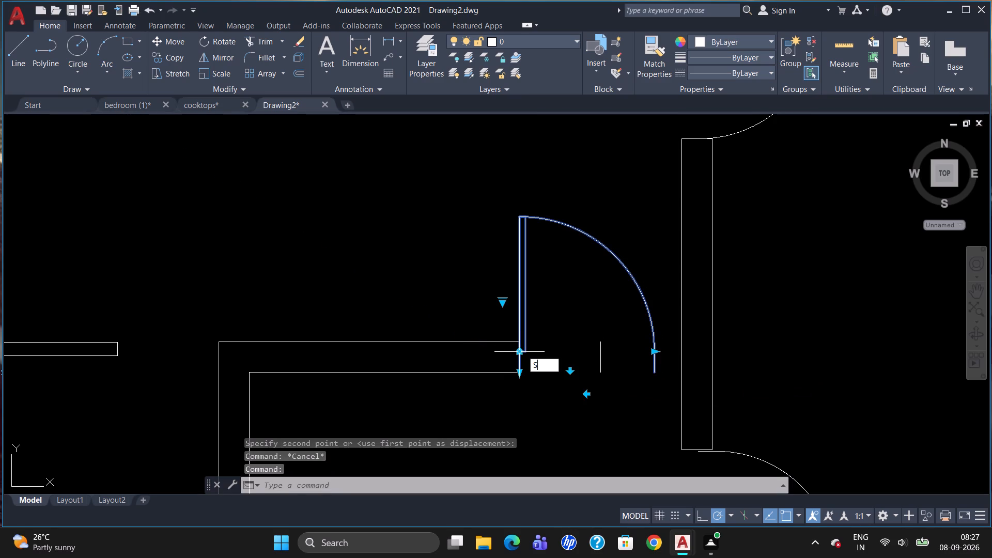
pyautogui.press('c')
pyautogui.press('Return')
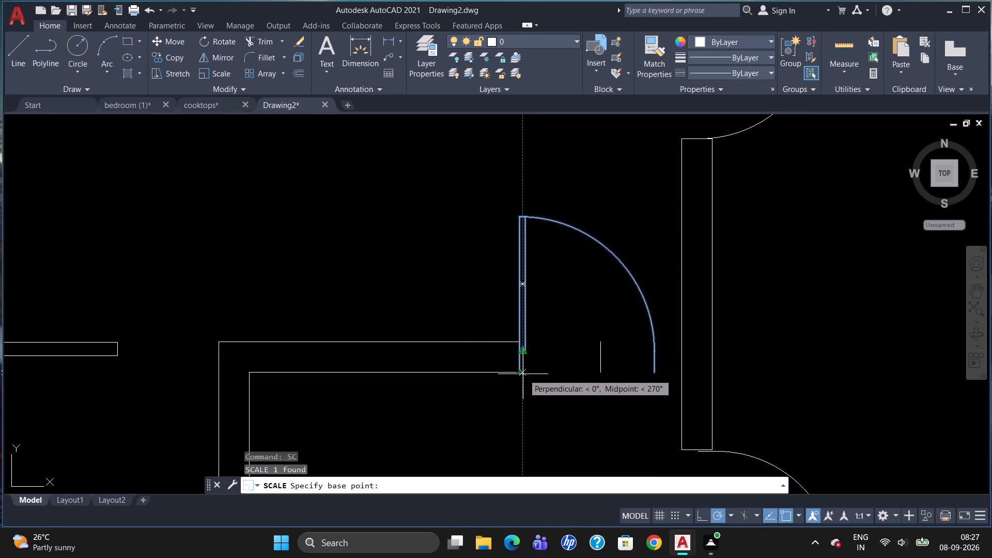
pyautogui.click(520, 374)
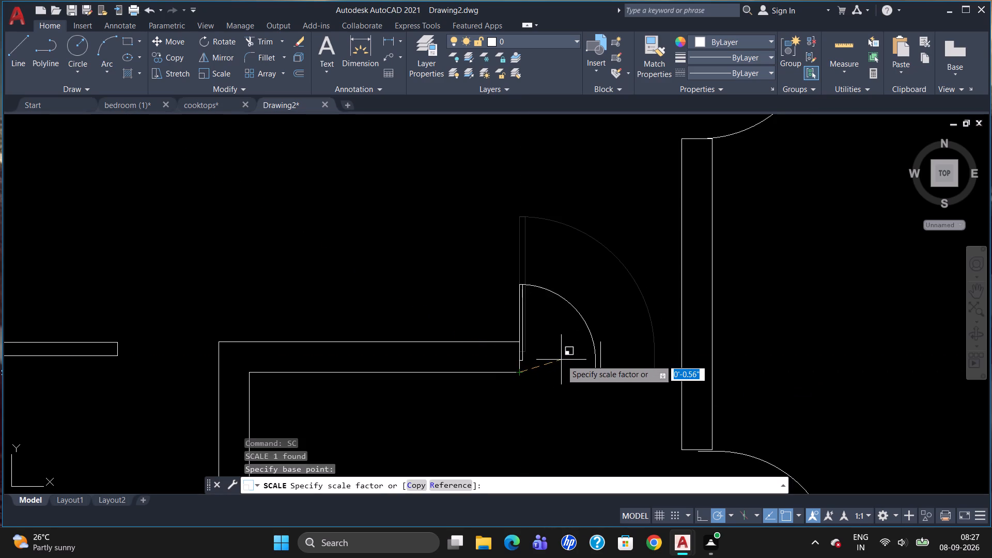
pyautogui.click(564, 358)
pyautogui.scroll(-2, 543, 375)
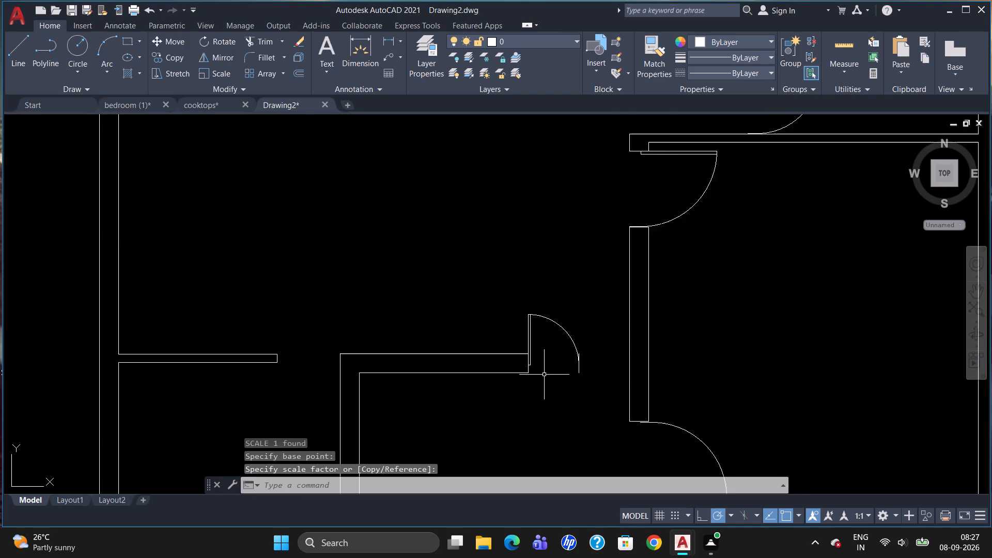
# Rotate the remaining spare door, whose arc swings above its horizontal leaf, by 90° about the leaf's east end.
pyautogui.scroll(-2, 578, 352)
pyautogui.click(324, 217)
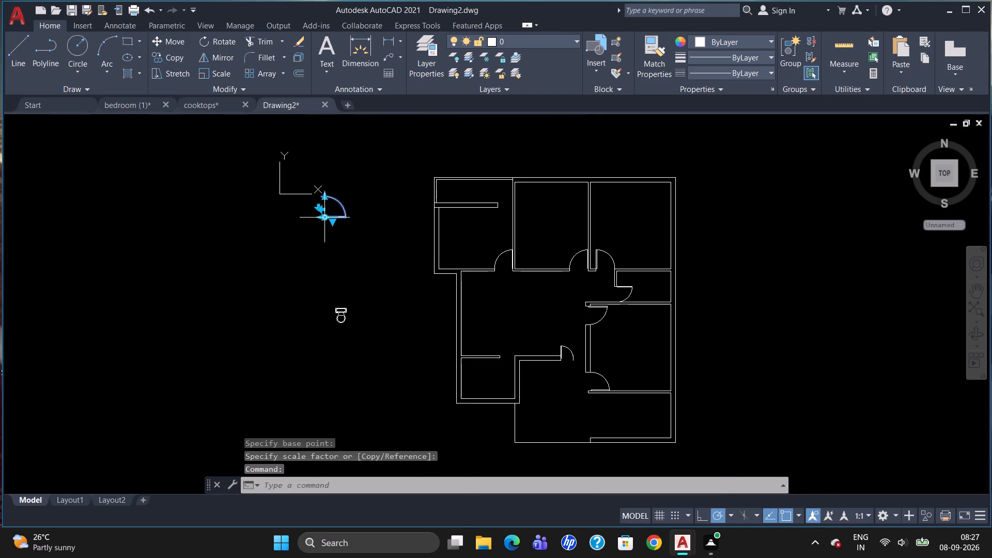
pyautogui.press('r')
pyautogui.press('o')
pyautogui.press('Return')
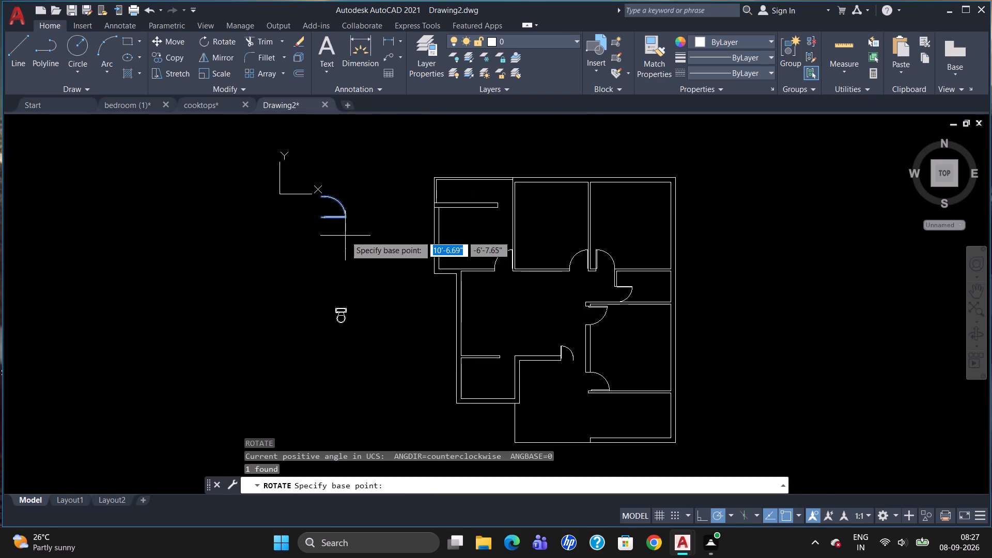
pyautogui.click(348, 215)
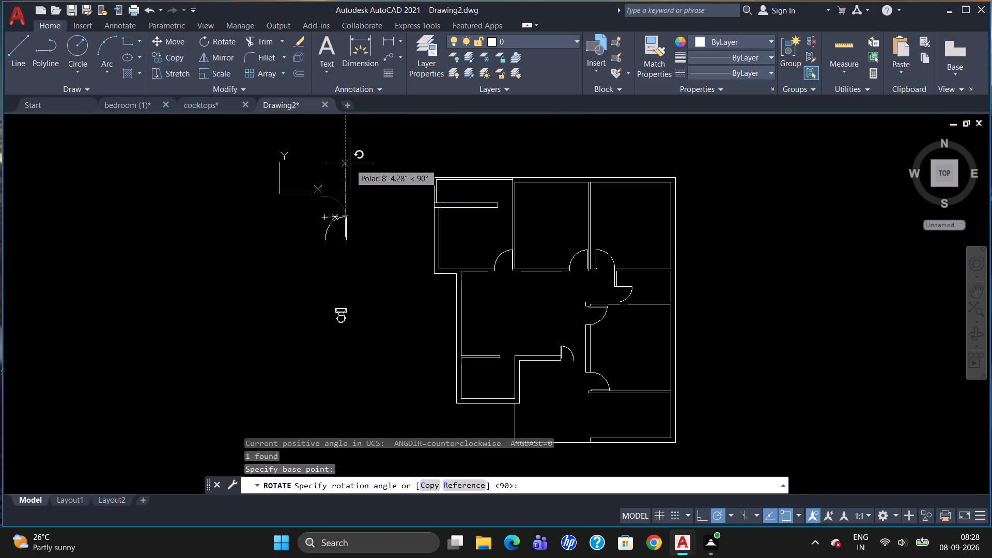
pyautogui.click(350, 163)
# Move the rotated door by its hinge corner onto the west face of the north-south wall, opposite the first leaf.
pyautogui.click(347, 235)
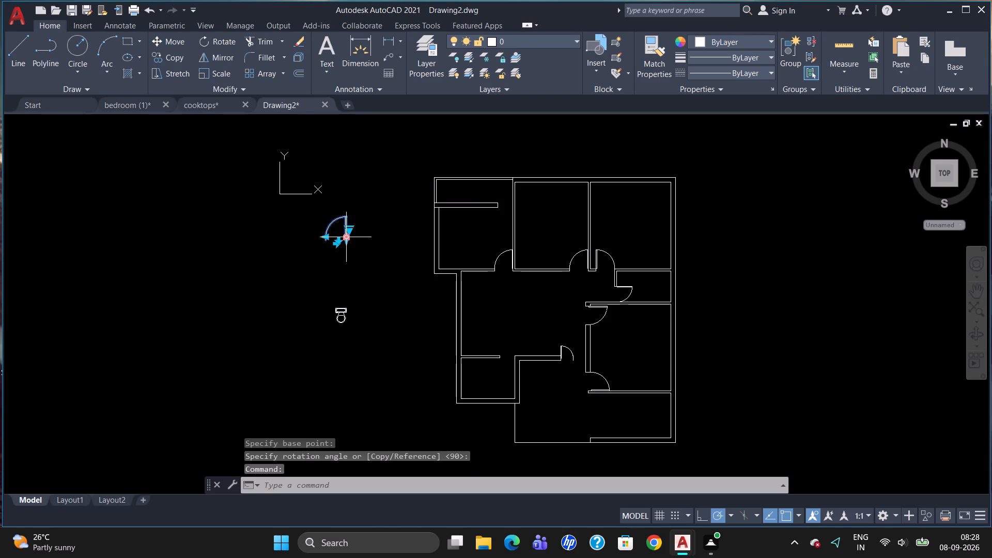
pyautogui.press('m')
pyautogui.press('Return')
pyautogui.click(346, 243)
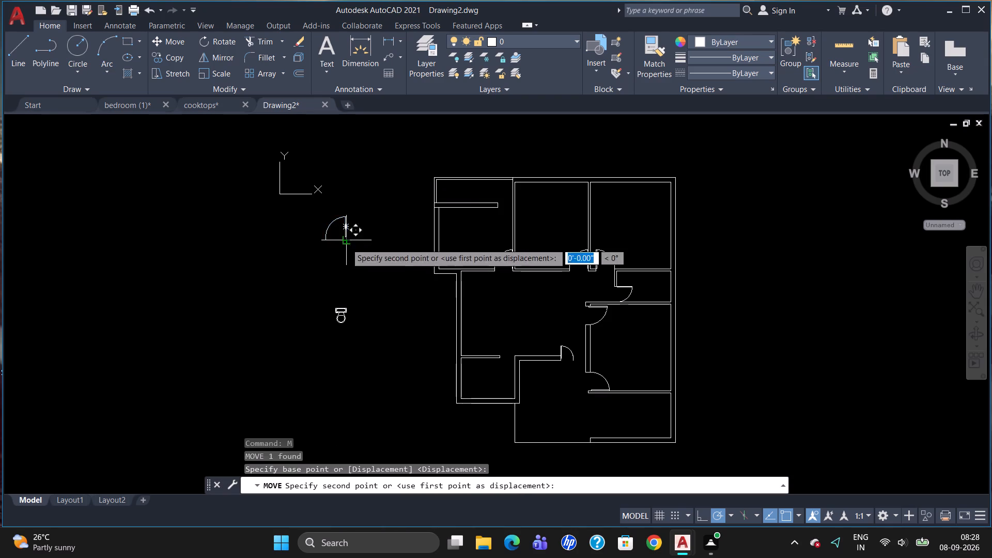
pyautogui.scroll(4, 567, 359)
pyautogui.scroll(2, 650, 379)
pyautogui.click(646, 373)
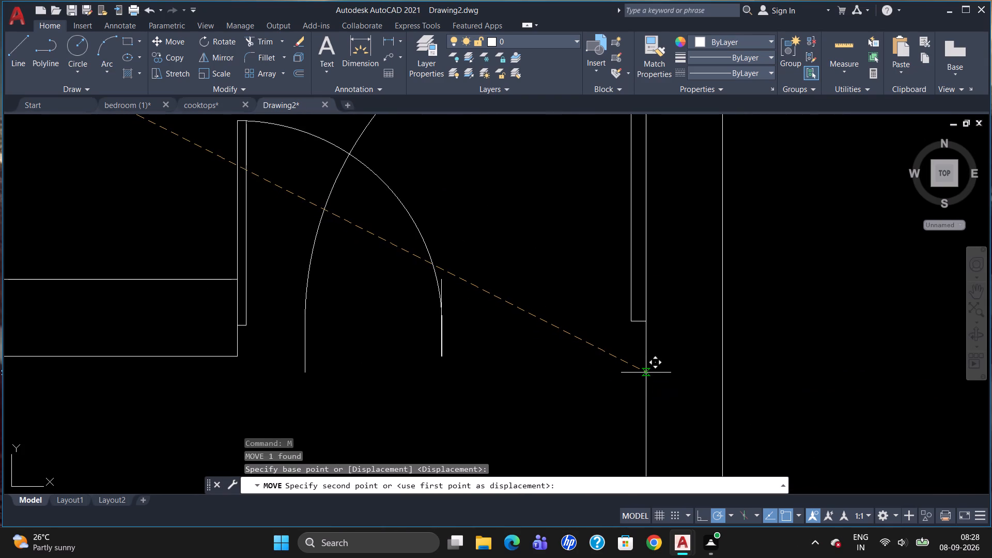
# Scale the east door leaf down from its hinge corner so its arc reaches the middle line of the double-door opening.
pyautogui.click(637, 321)
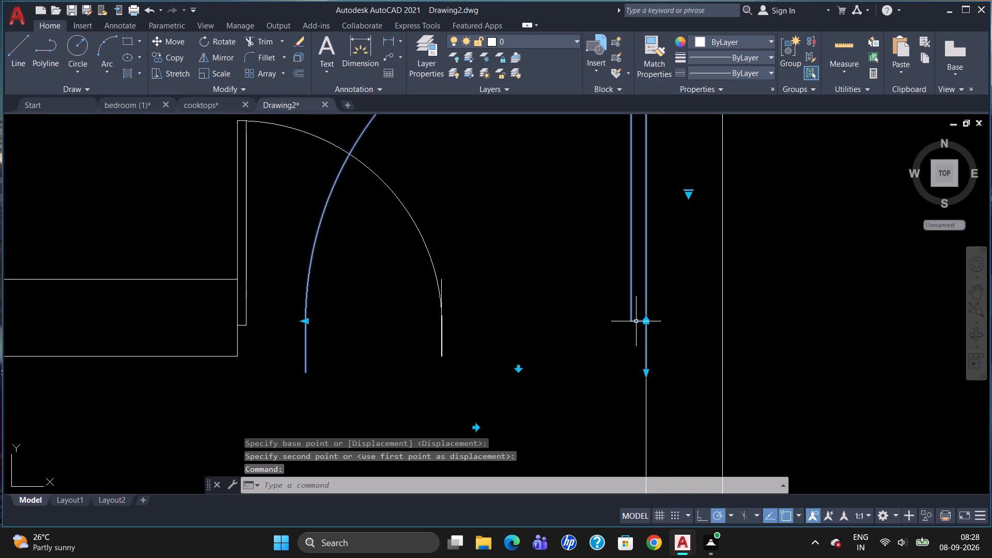
pyautogui.write('SC')
pyautogui.press('Return')
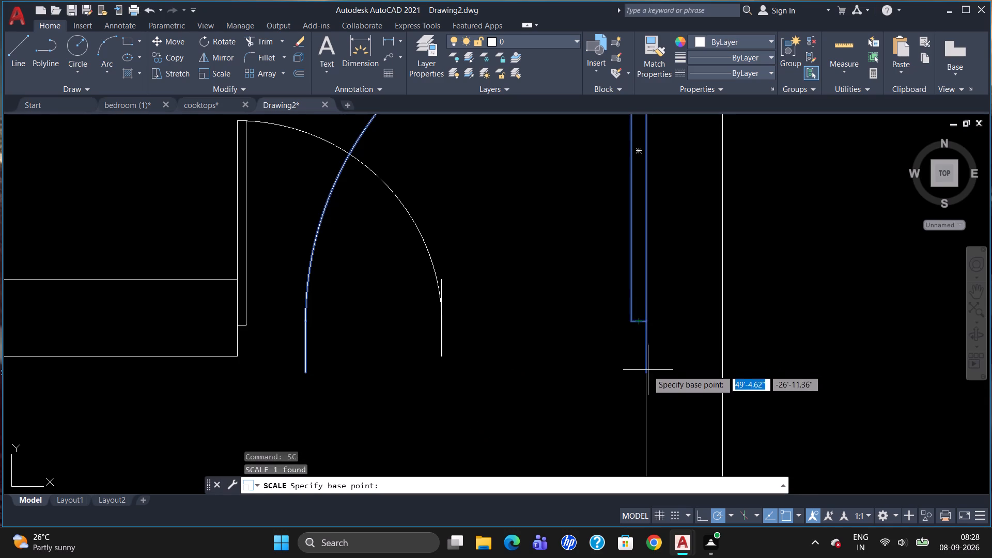
pyautogui.click(646, 371)
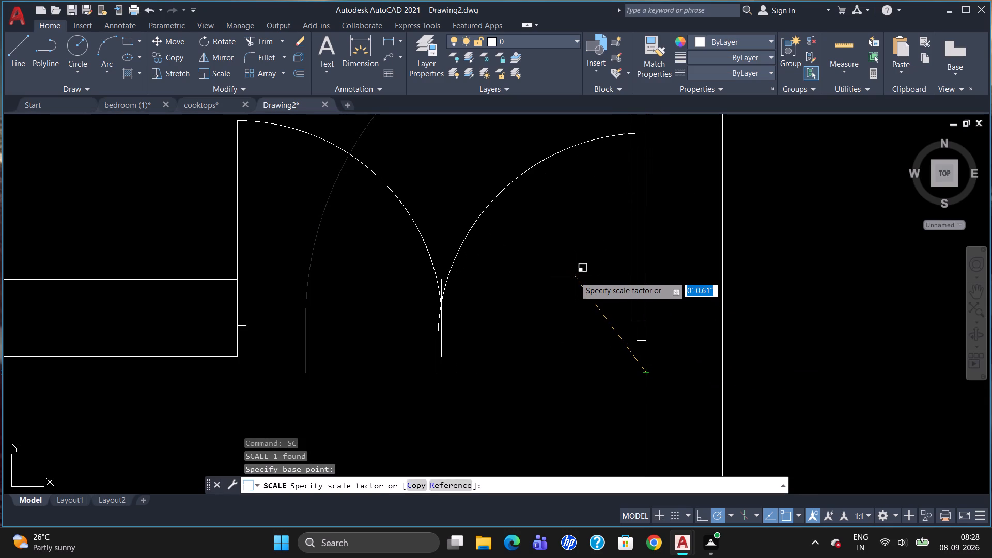
pyautogui.click(576, 277)
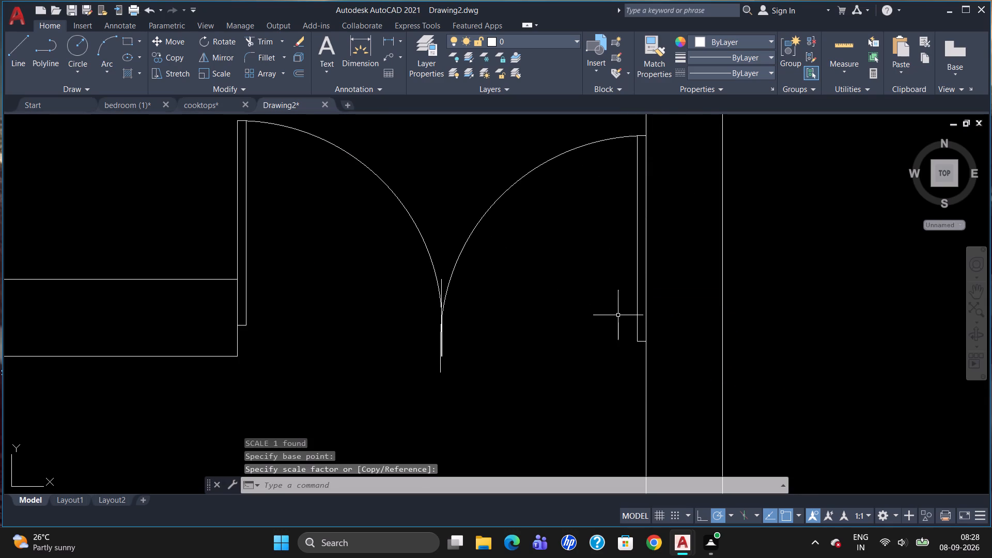
# Move the east door leaf by the lower end of its arc up to the lower end of the middle line.
pyautogui.click(638, 339)
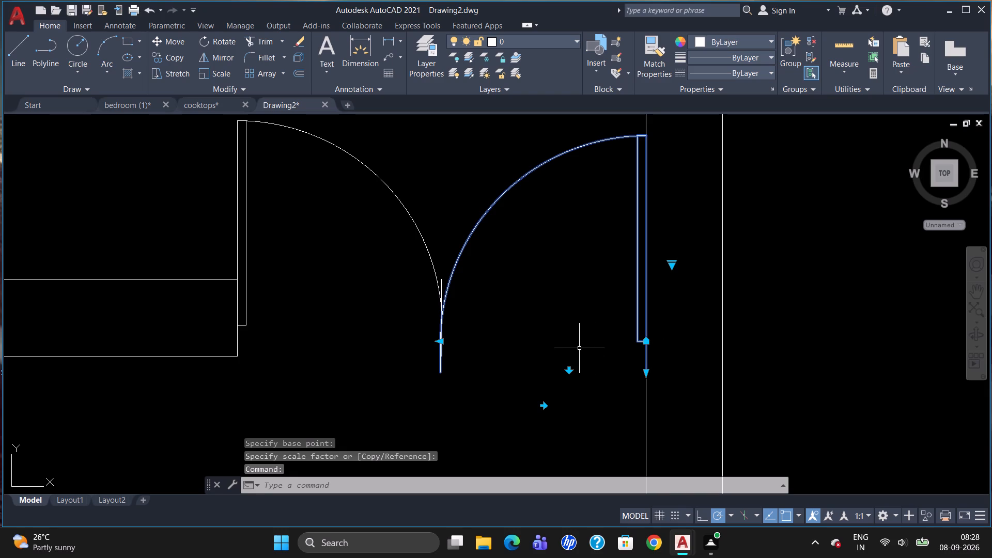
pyautogui.press('m')
pyautogui.press('Return')
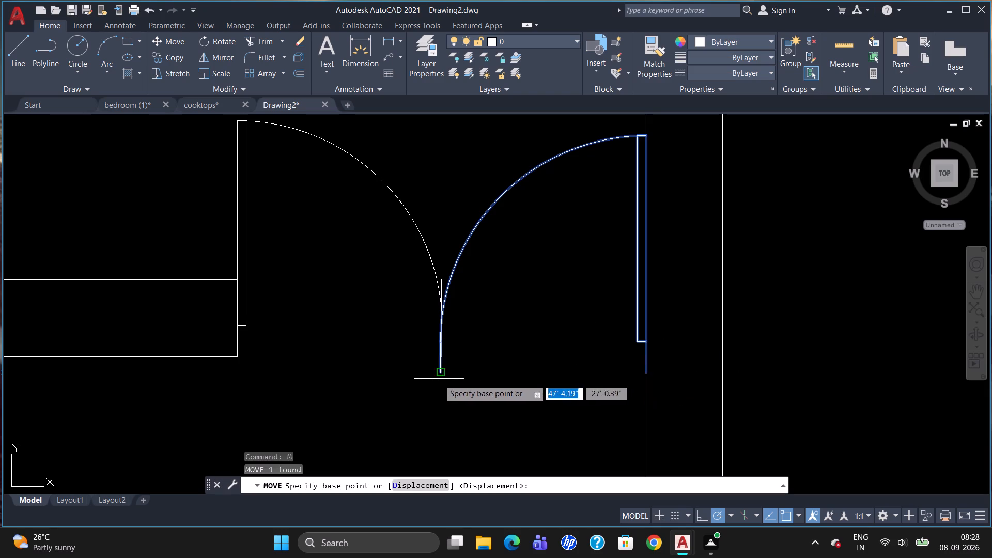
pyautogui.click(438, 375)
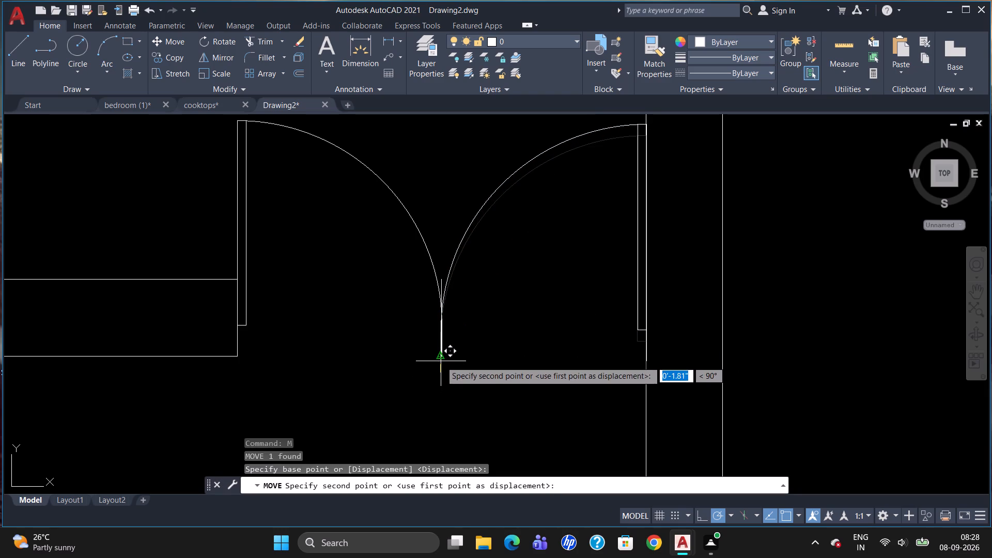
pyautogui.click(441, 361)
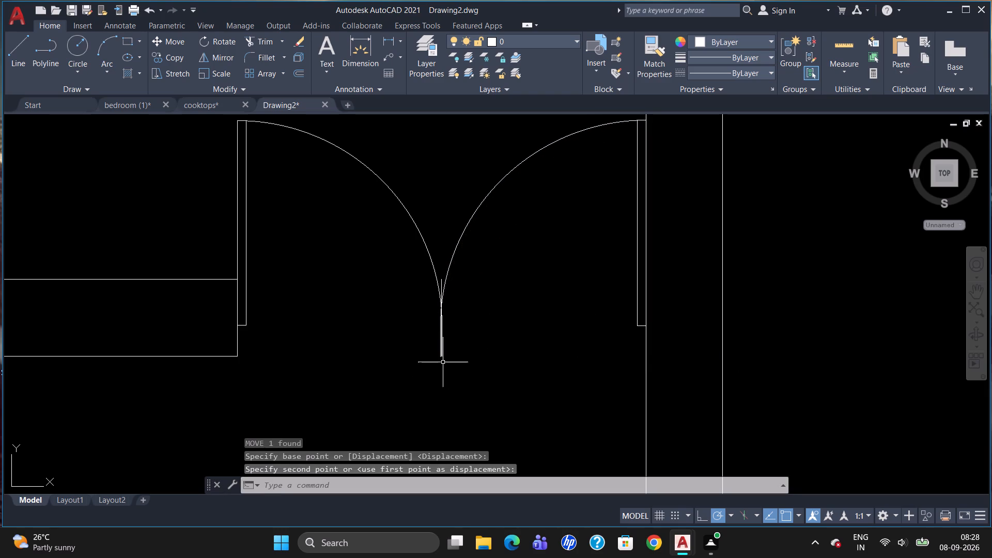
# Delete the vertical middle guide line between the two leaves of the double door.
pyautogui.click(441, 280)
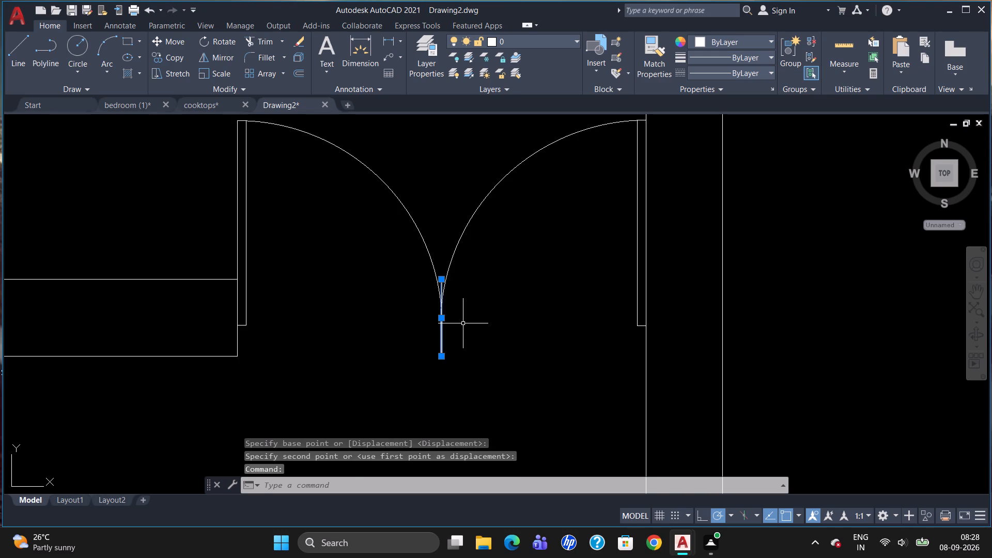
pyautogui.press('Delete')
# Scale the east leaf slightly down from its hinge corner so its arc end lines up with the west leaf's arc end.
pyautogui.scroll(3, 436, 342)
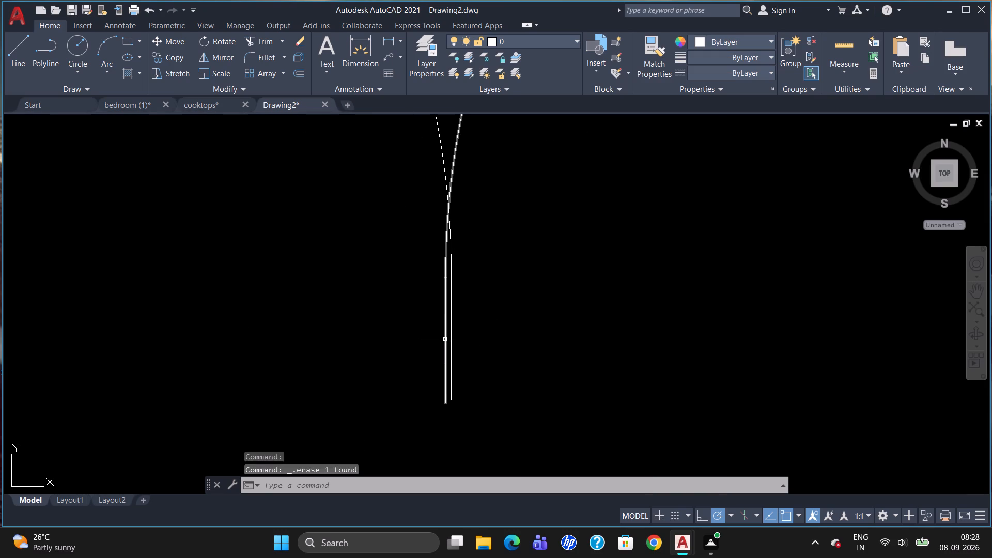
pyautogui.click(445, 339)
pyautogui.scroll(-2, 445, 350)
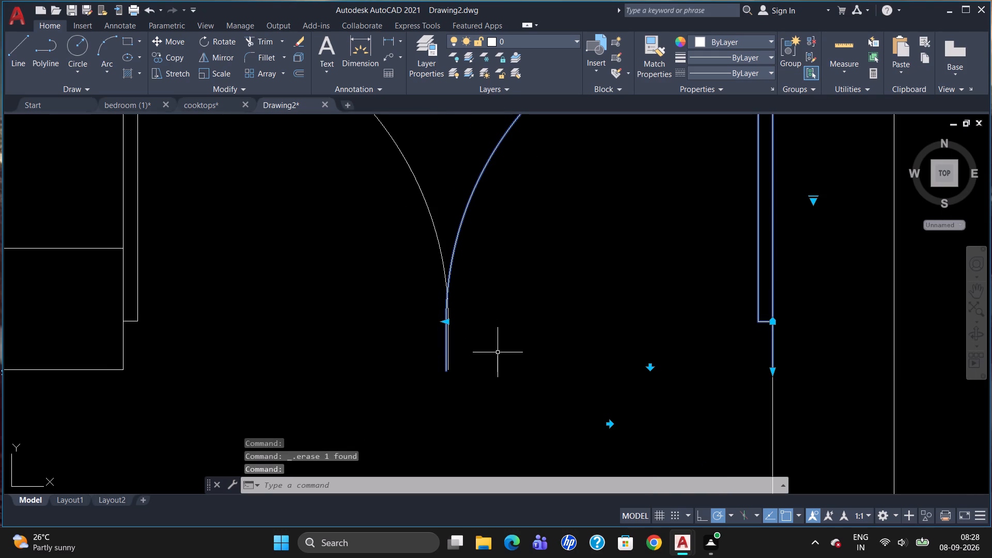
pyautogui.write('SC')
pyautogui.press('Return')
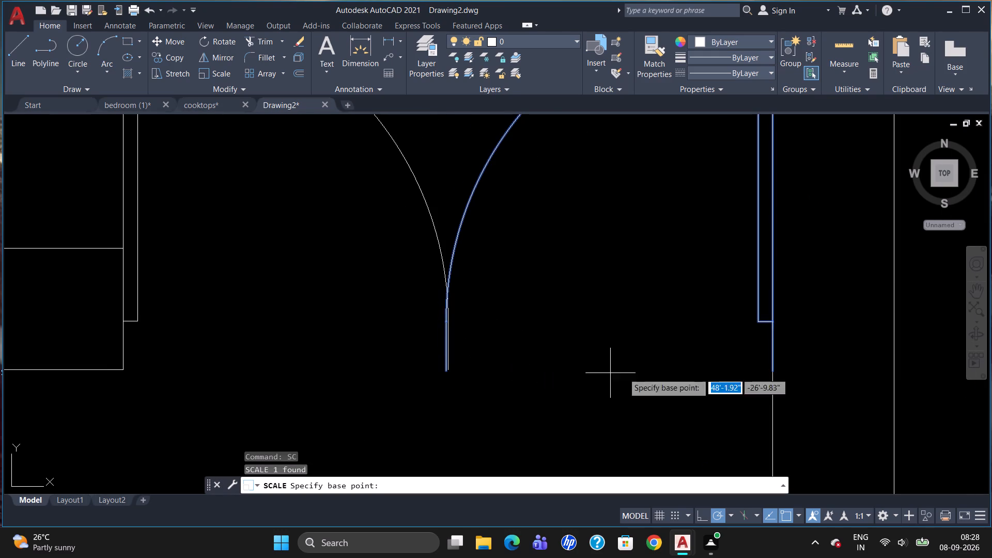
pyautogui.click(772, 371)
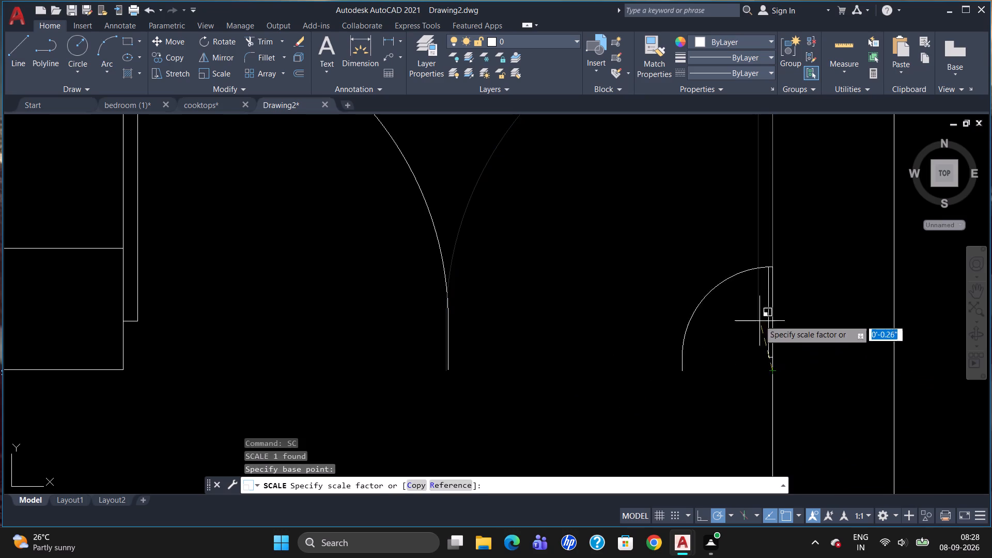
pyautogui.click(669, 215)
# Copy the north-east room's door by its hinge corner into the open space of the central hall.
pyautogui.scroll(-2, 662, 280)
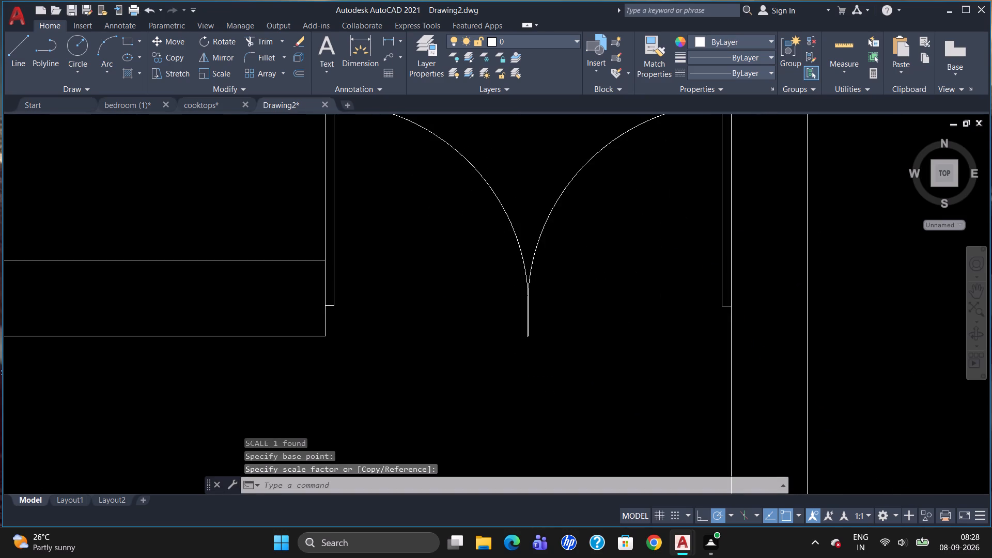
pyautogui.scroll(-2, 664, 286)
pyautogui.scroll(-1, 566, 291)
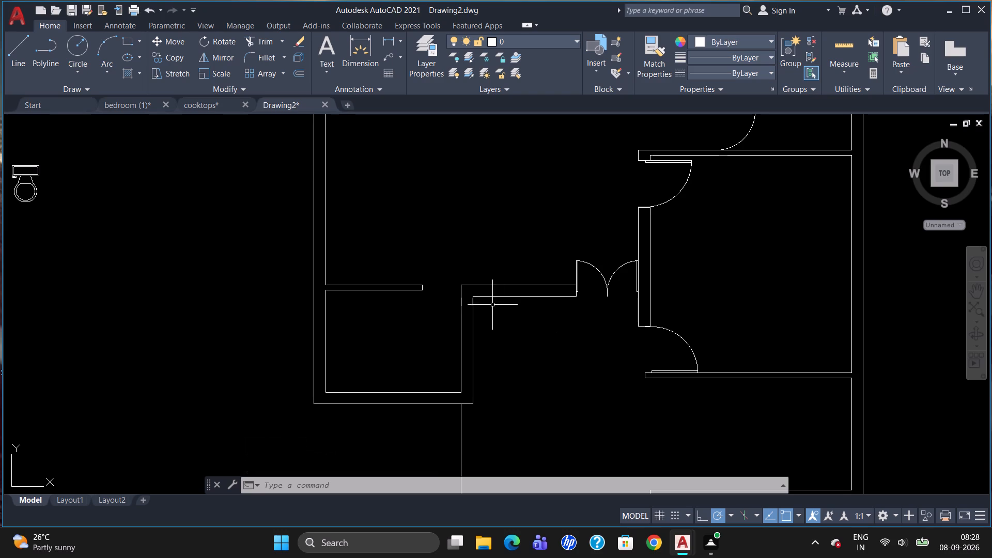
pyautogui.scroll(-1, 538, 340)
pyautogui.scroll(-1, 568, 377)
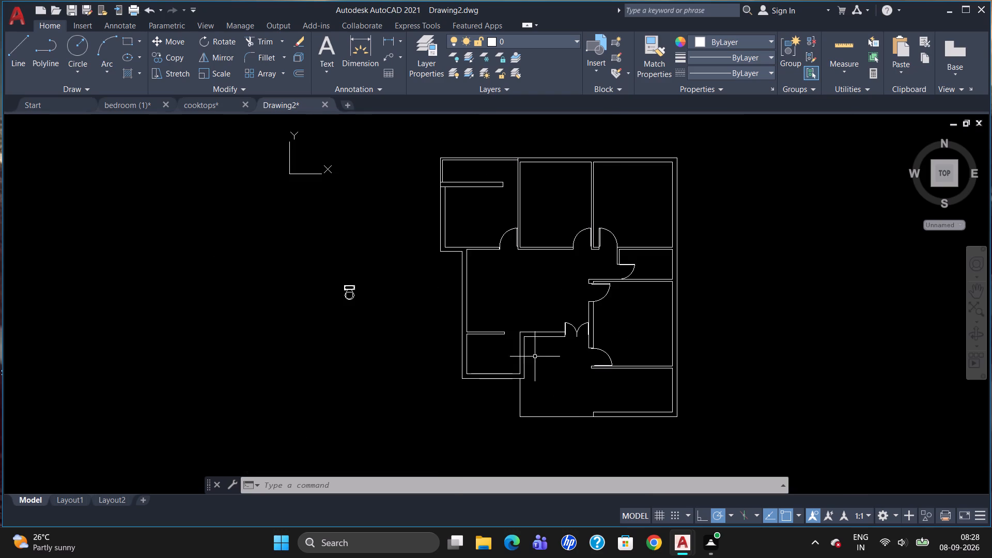
pyautogui.scroll(1, 481, 321)
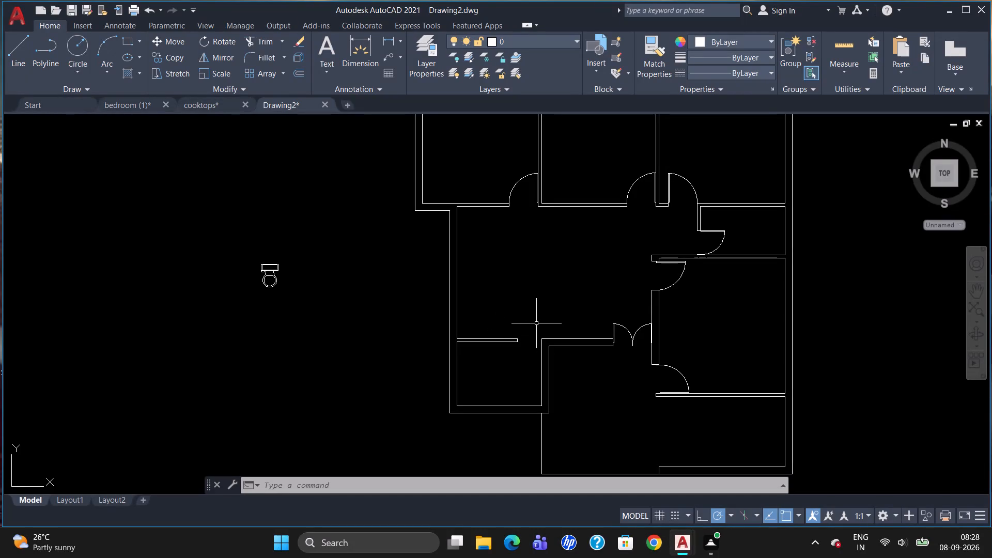
pyautogui.scroll(1, 535, 336)
pyautogui.scroll(-1, 553, 368)
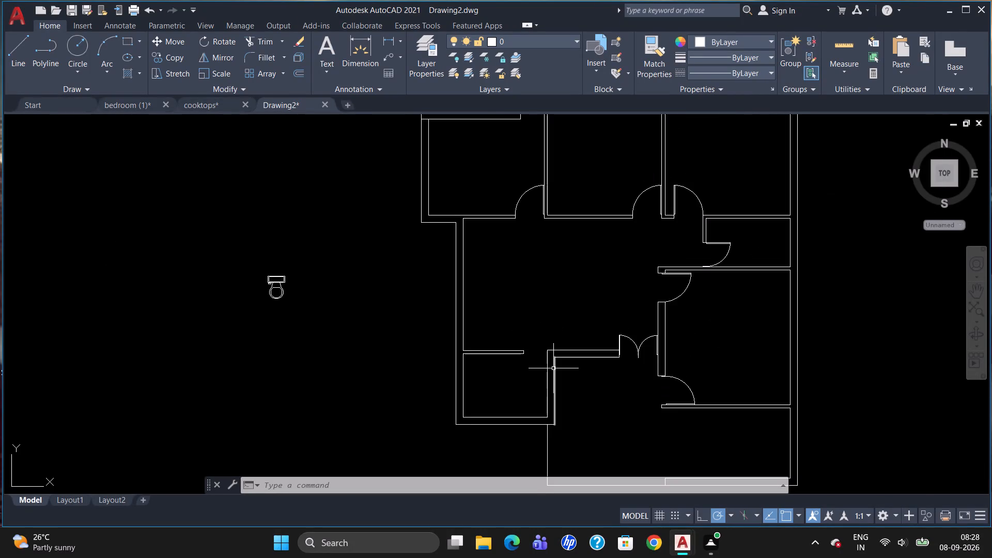
pyautogui.scroll(-1, 539, 306)
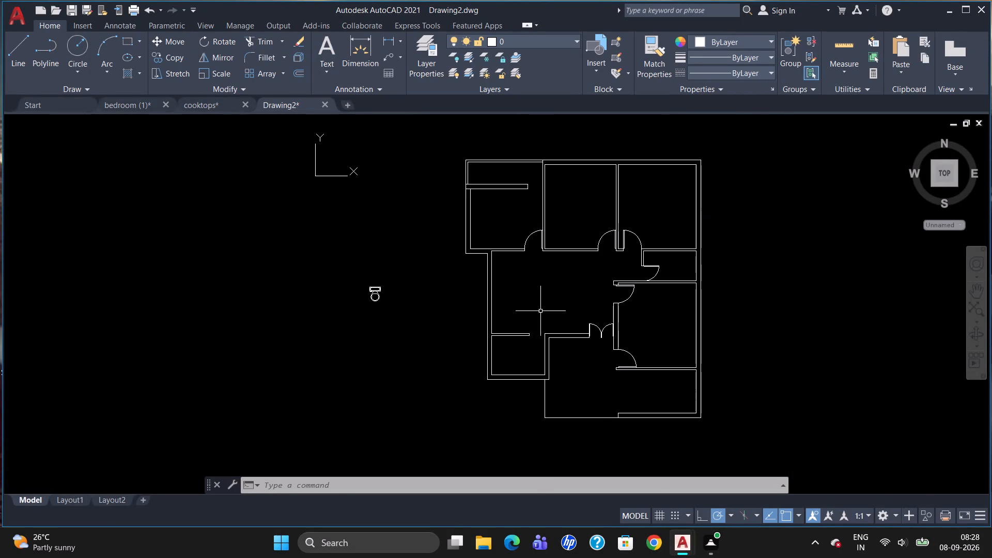
pyautogui.click(624, 240)
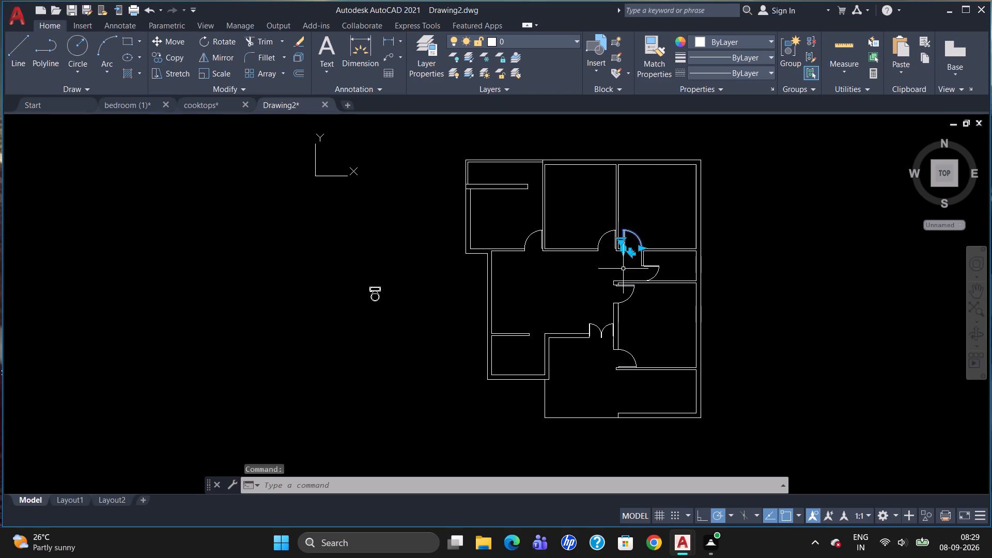
pyautogui.press('c')
pyautogui.press('o')
pyautogui.press('Return')
pyautogui.click(623, 248)
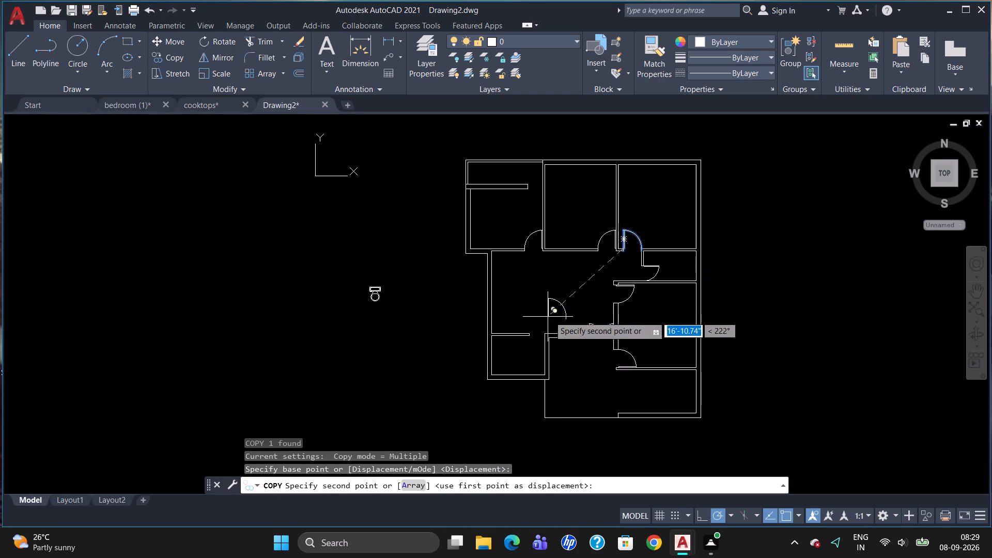
pyautogui.click(531, 293)
pyautogui.press('Escape')
# Rotate the copied door by 180° about the north end of its leaf.
pyautogui.click(530, 292)
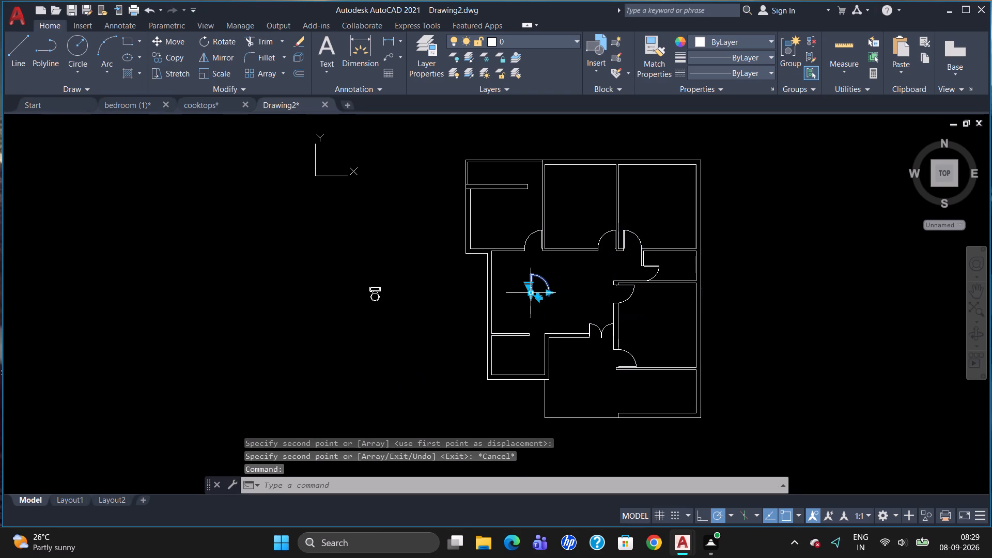
pyautogui.write('RO')
pyautogui.press('Return')
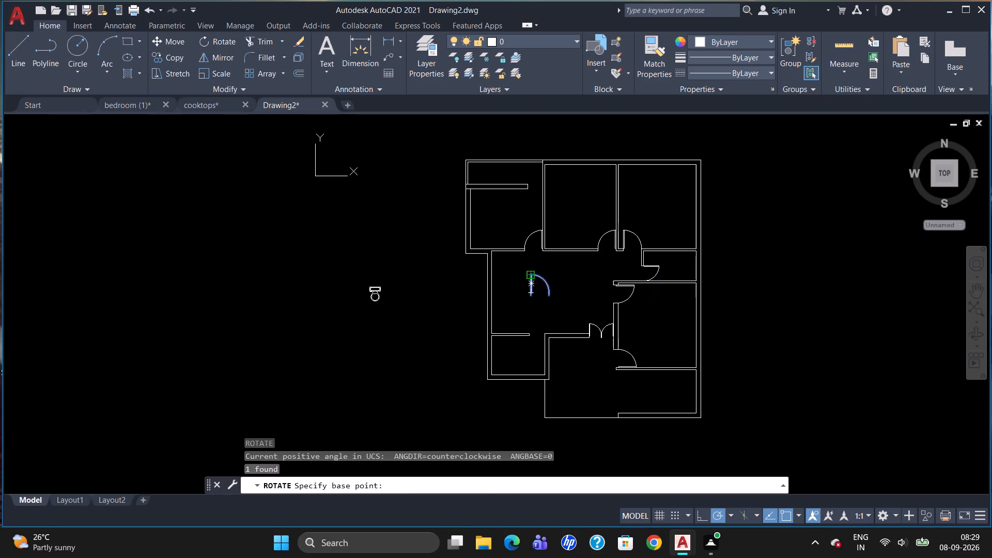
pyautogui.click(530, 272)
pyautogui.click(494, 273)
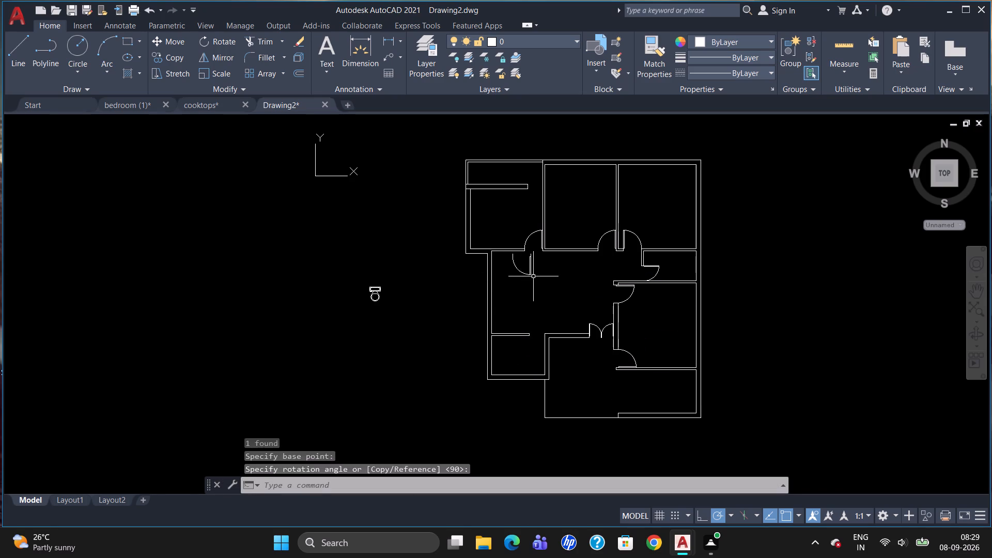
# Move the rotated door by its hinge corner to the wall corner on the east side of the small south-west room's opening.
pyautogui.click(530, 272)
pyautogui.press('m')
pyautogui.press('Return')
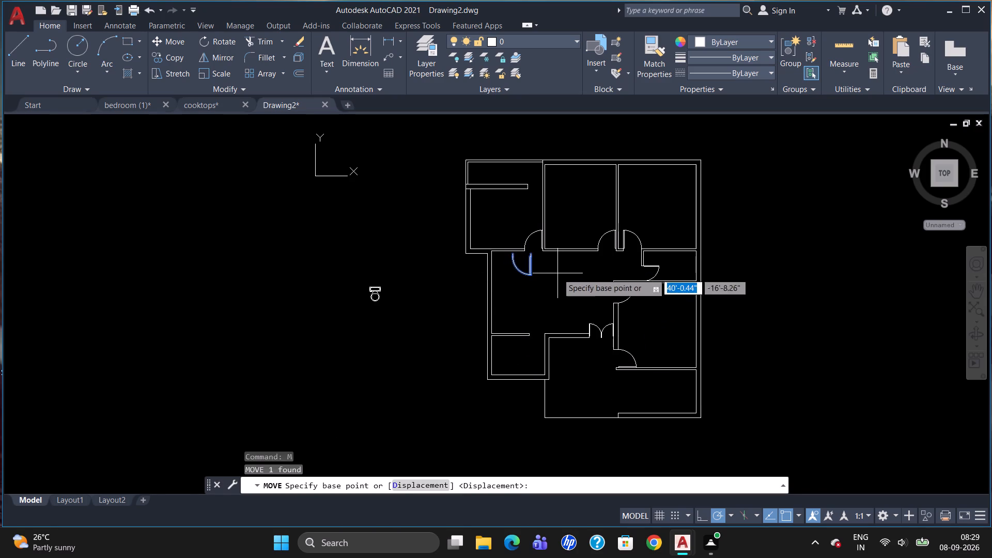
pyautogui.click(530, 254)
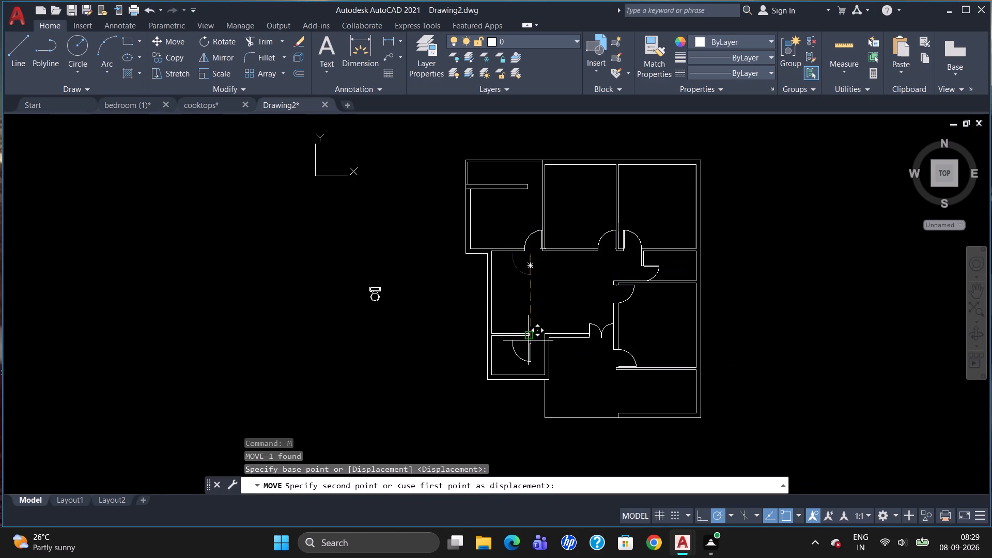
pyautogui.scroll(3, 529, 340)
pyautogui.click(588, 316)
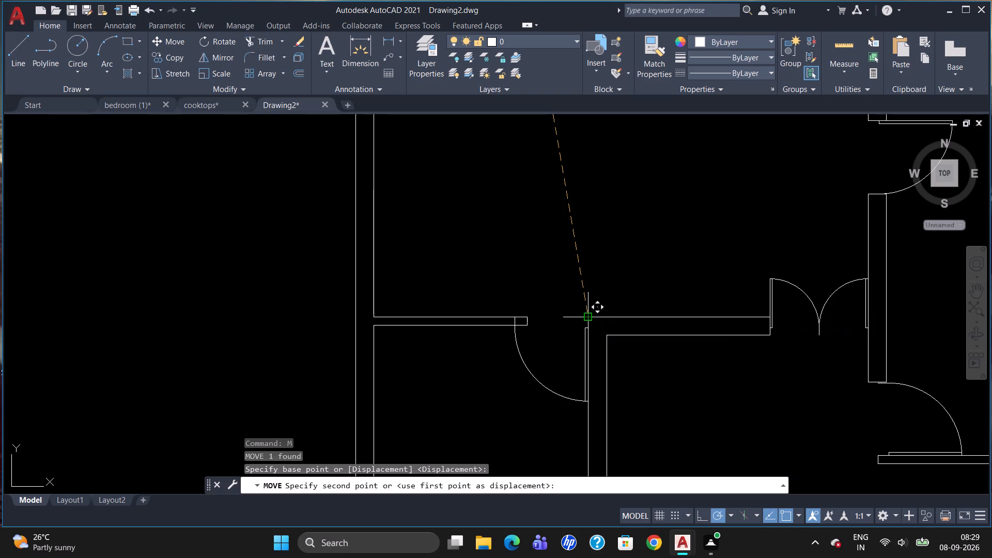
pyautogui.press('Escape')
# Scale the south-west room's door down from its hinge corner so its arc meets the end of the partition.
pyautogui.click(585, 335)
pyautogui.write('SC')
pyautogui.press('Return')
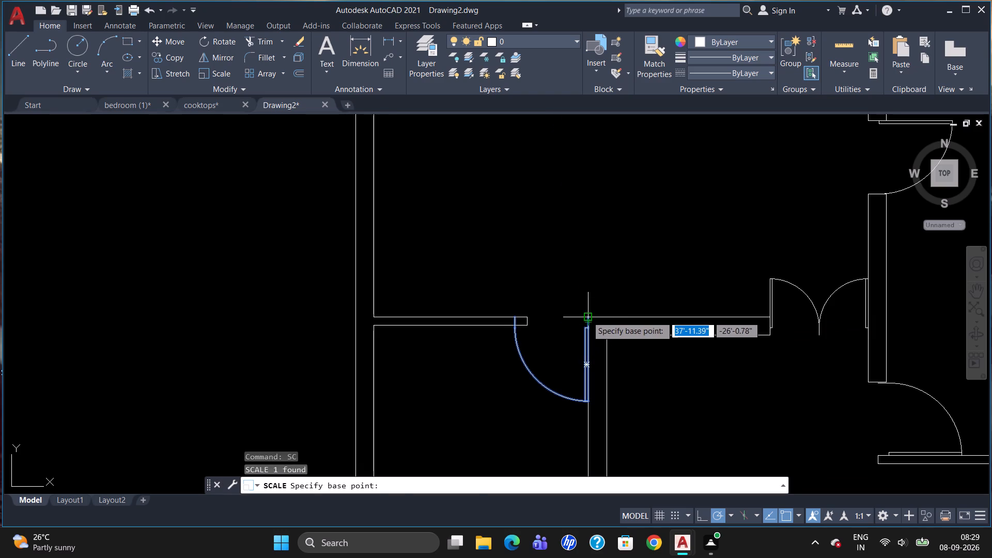
pyautogui.click(587, 316)
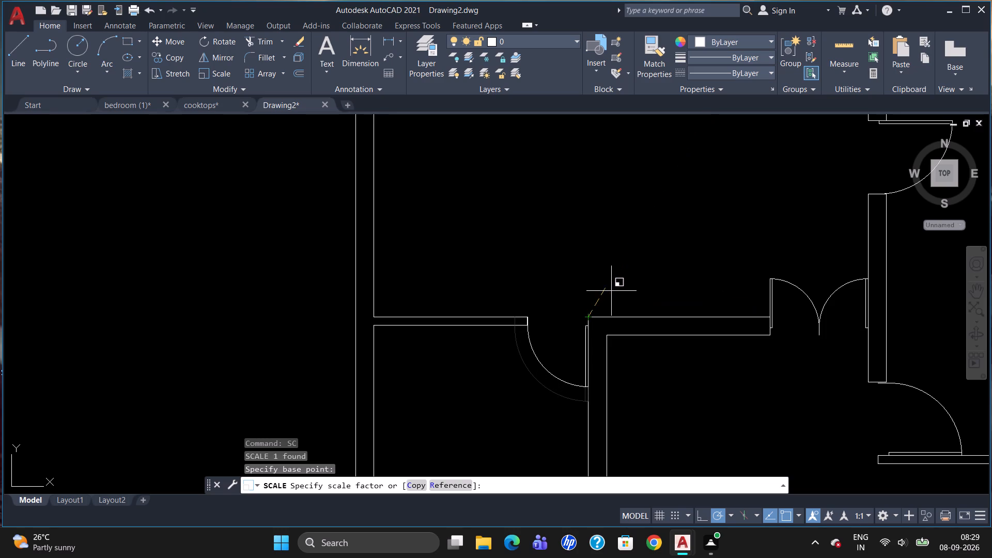
pyautogui.scroll(1, 611, 292)
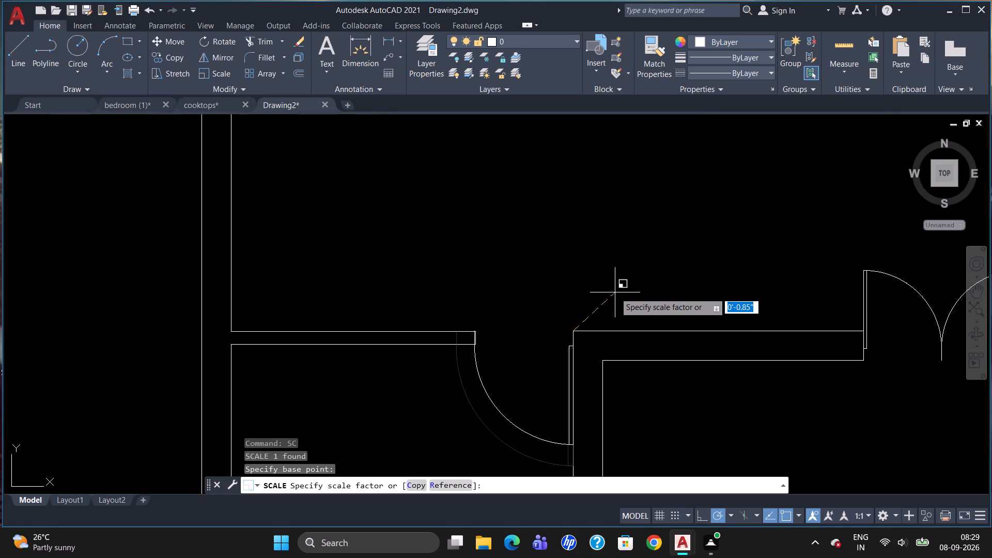
pyautogui.click(614, 293)
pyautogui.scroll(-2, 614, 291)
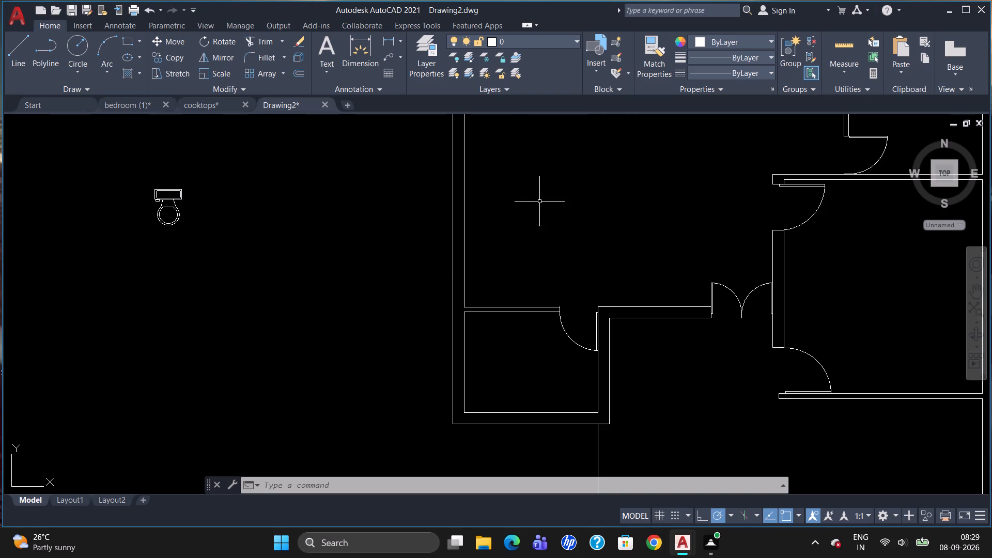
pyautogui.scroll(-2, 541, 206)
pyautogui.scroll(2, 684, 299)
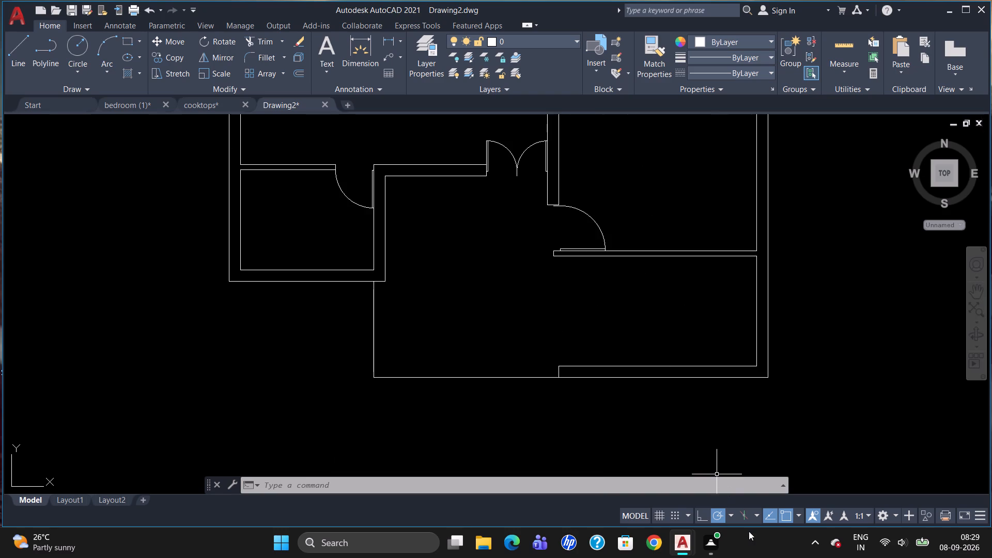
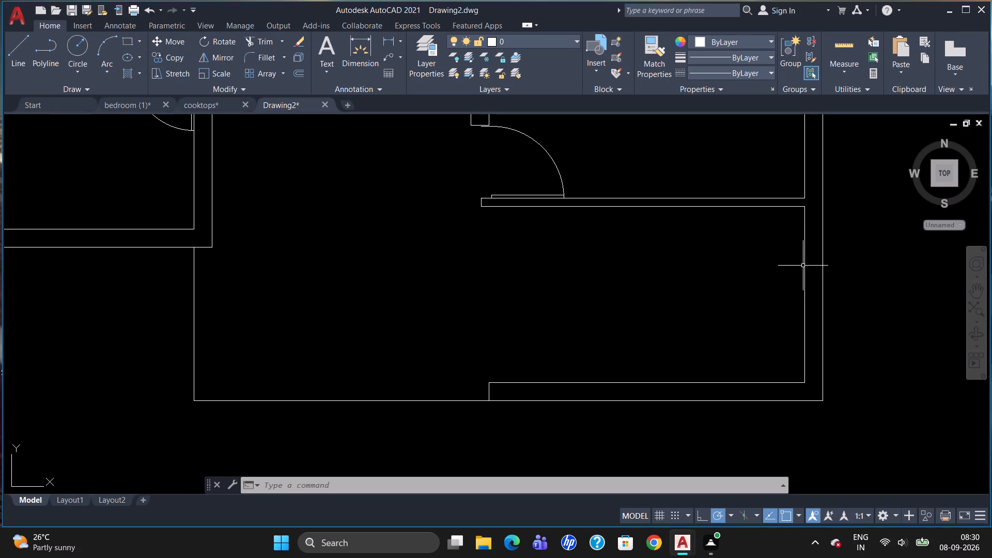
# Offset the inner face of the east wall in the south-east room by 3'6" to the west.
pyautogui.press('o')
pyautogui.press('Return')
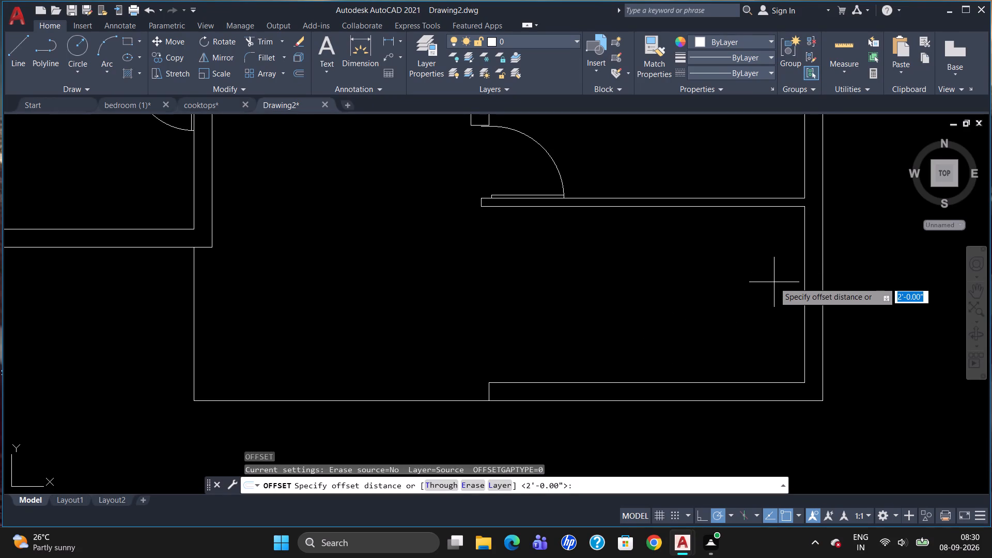
pyautogui.write("3'")
pyautogui.write('6"')
pyautogui.press('Return')
pyautogui.click(805, 304)
pyautogui.click(787, 311)
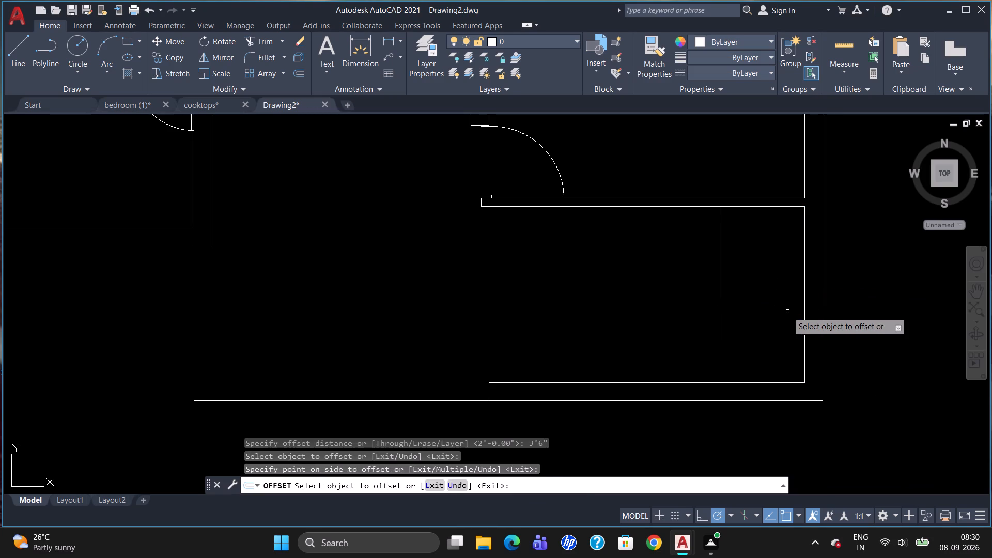
# Offset the new landing line 8'4" to the west to mark the start of the stair flights.
pyautogui.click(719, 319)
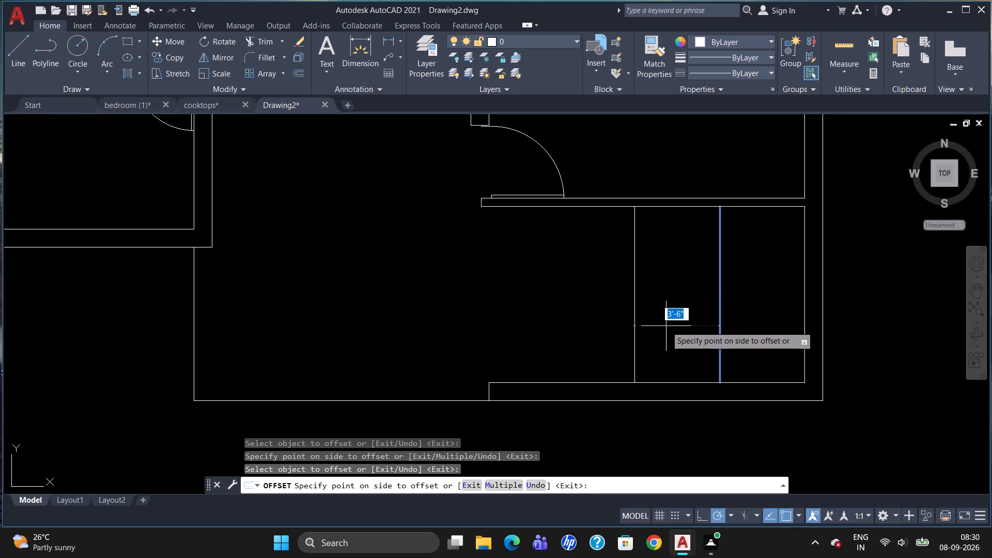
pyautogui.press('8')
pyautogui.press("'")
pyautogui.press('4')
pyautogui.hotkey('shift', '"')
pyautogui.press('Return')
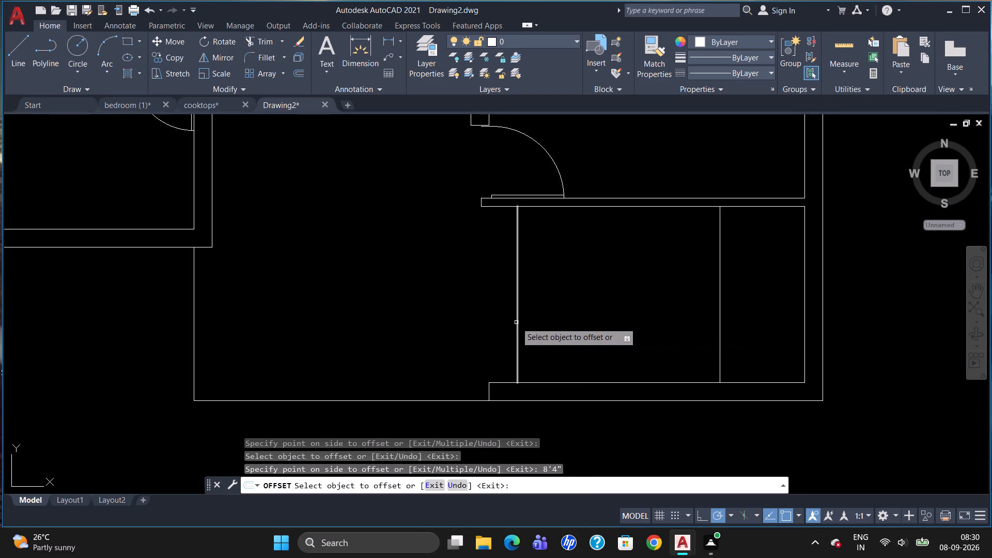
pyautogui.press('Escape')
# Draw a horizontal line between the midpoints of the two vertical stair lines.
pyautogui.press('l')
pyautogui.press('Return')
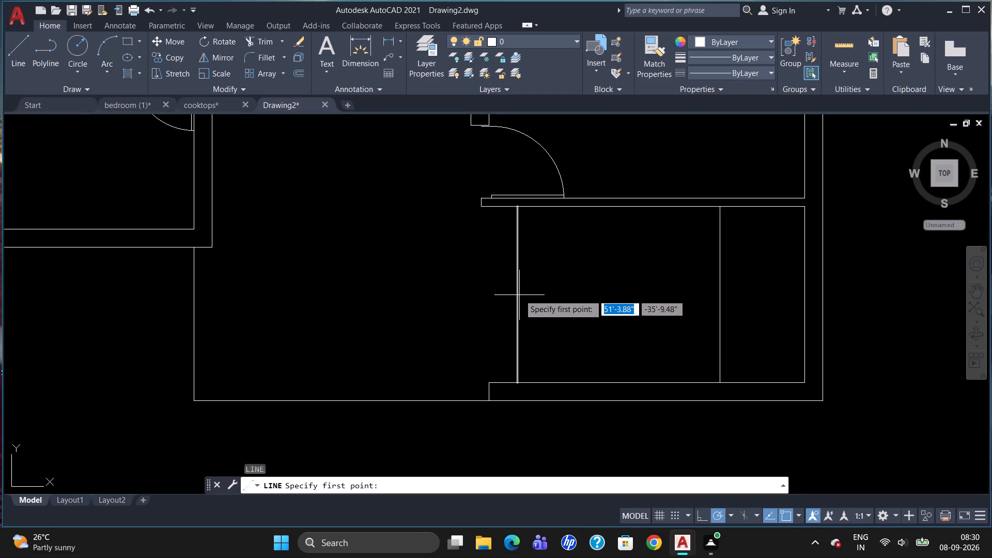
pyautogui.click(519, 294)
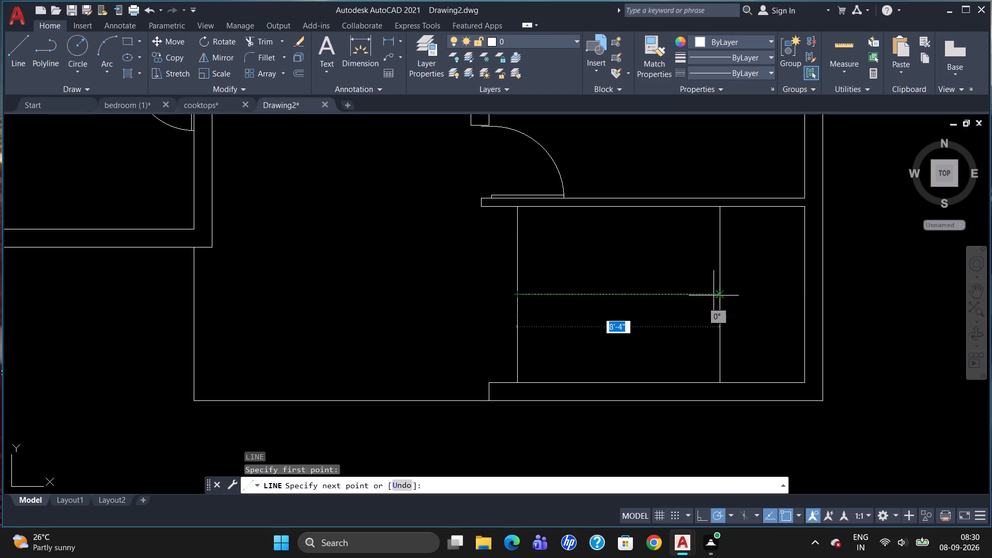
pyautogui.click(720, 296)
pyautogui.press('Escape')
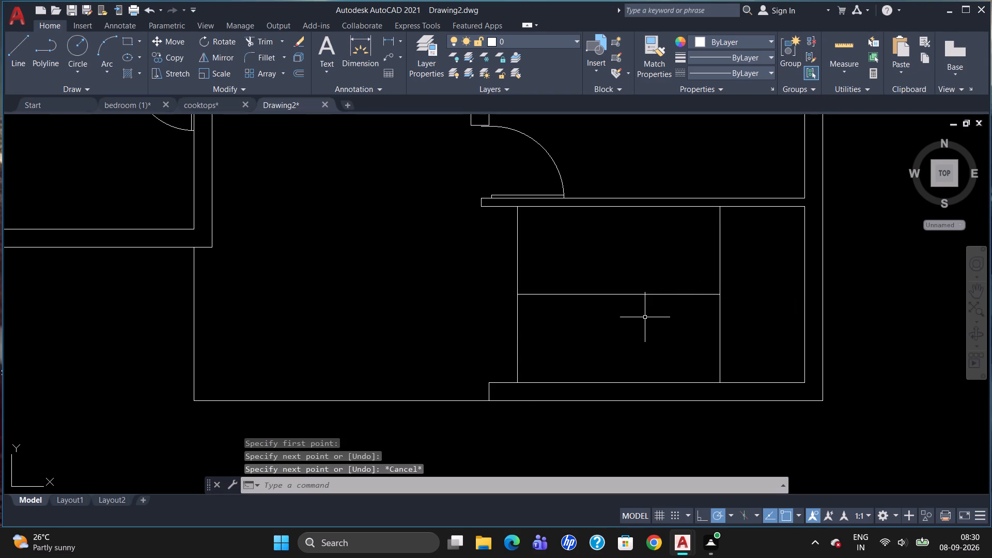
# Offset the horizontal stair centre line by 2" to both its north and south sides.
pyautogui.press('o')
pyautogui.press('Return')
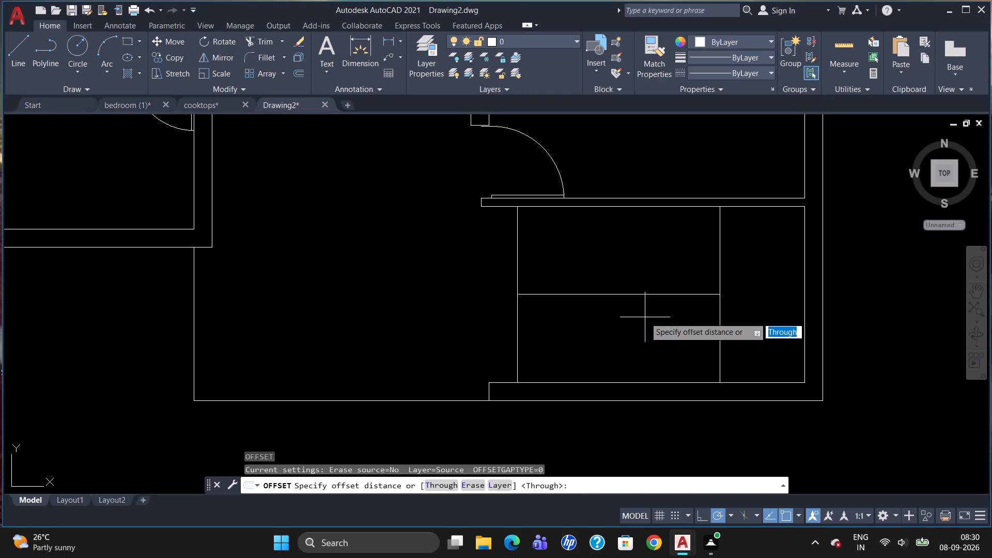
pyautogui.write('2"')
pyautogui.press('Return')
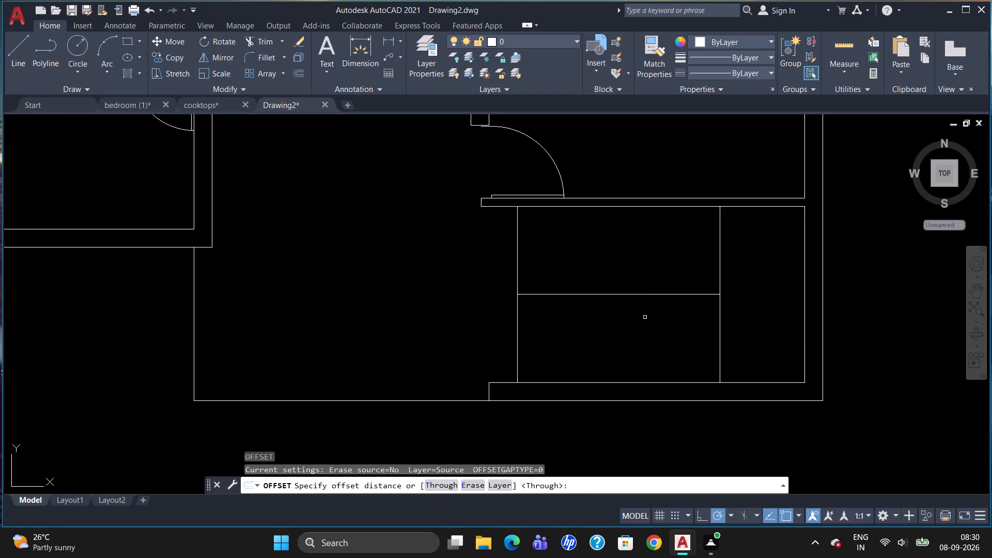
pyautogui.click(655, 293)
pyautogui.click(661, 306)
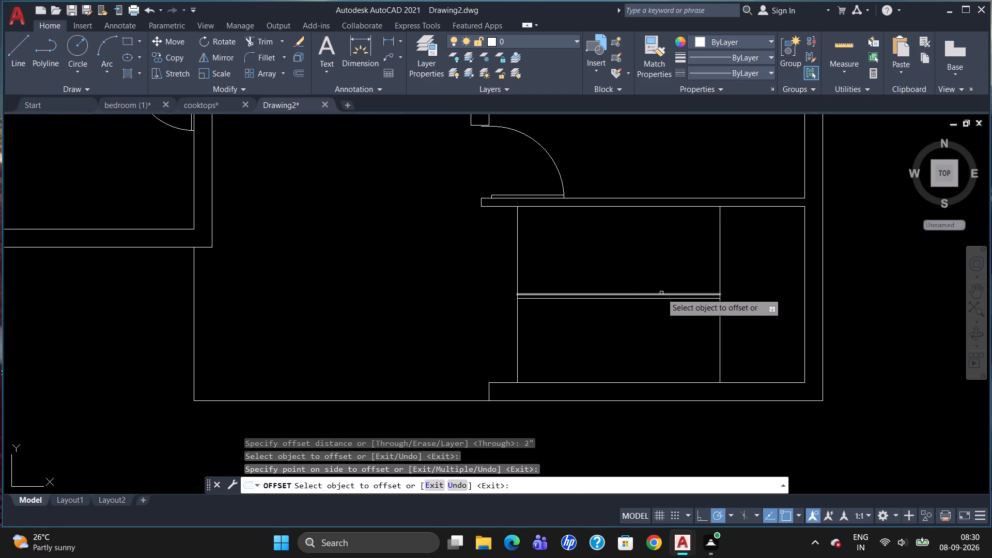
pyautogui.click(661, 295)
pyautogui.click(664, 284)
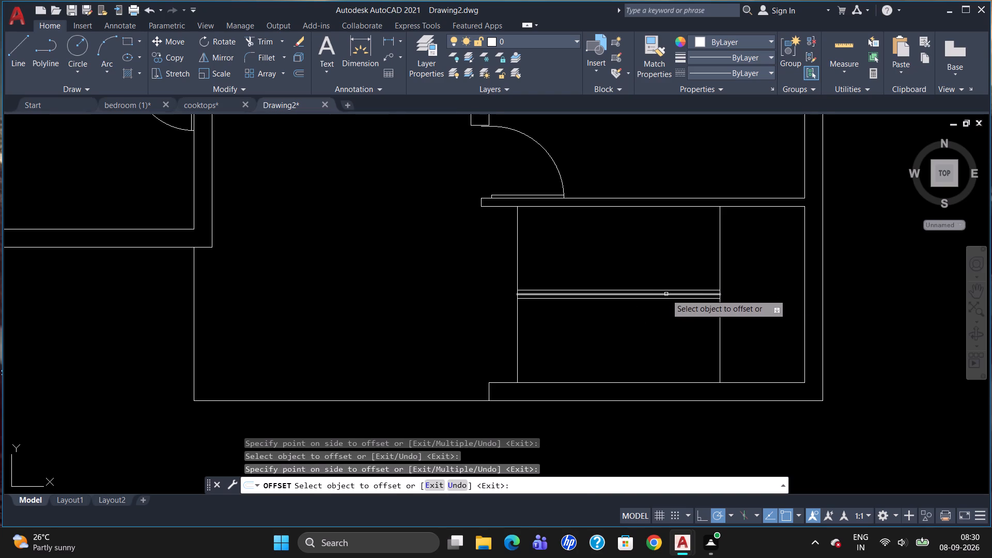
pyautogui.press('Escape')
# Erase the original centre line between the two offset lines.
pyautogui.click(666, 294)
pyautogui.press('Delete')
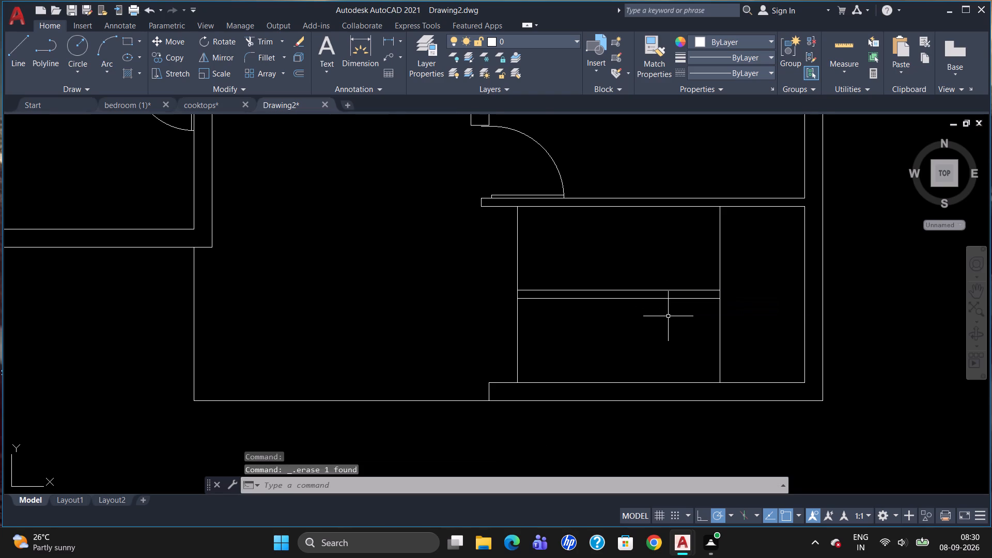
# Trim the west stair line between the two horizontal divider lines.
pyautogui.scroll(-1, 669, 321)
pyautogui.press('t')
pyautogui.press('r')
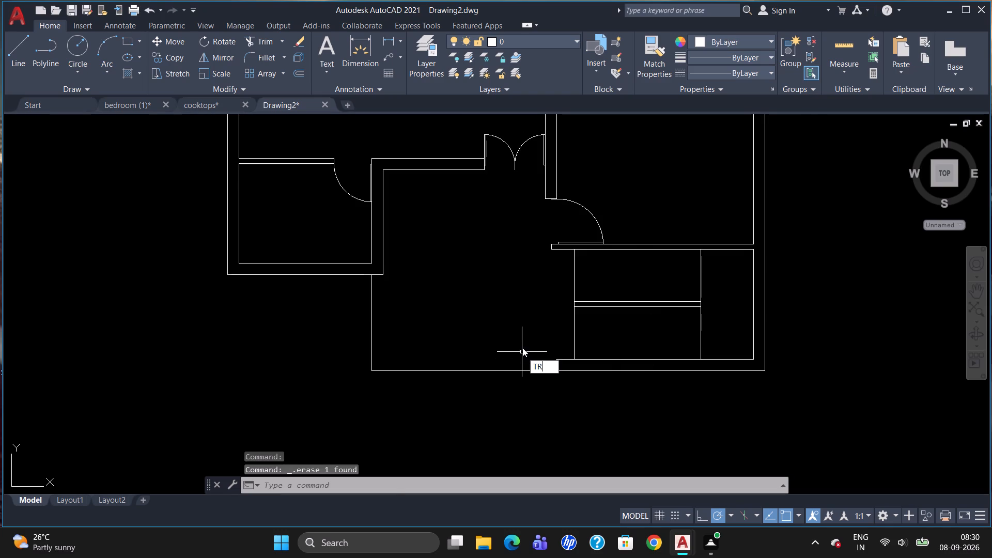
pyautogui.press('Return')
pyautogui.press('Return')
pyautogui.scroll(2, 578, 313)
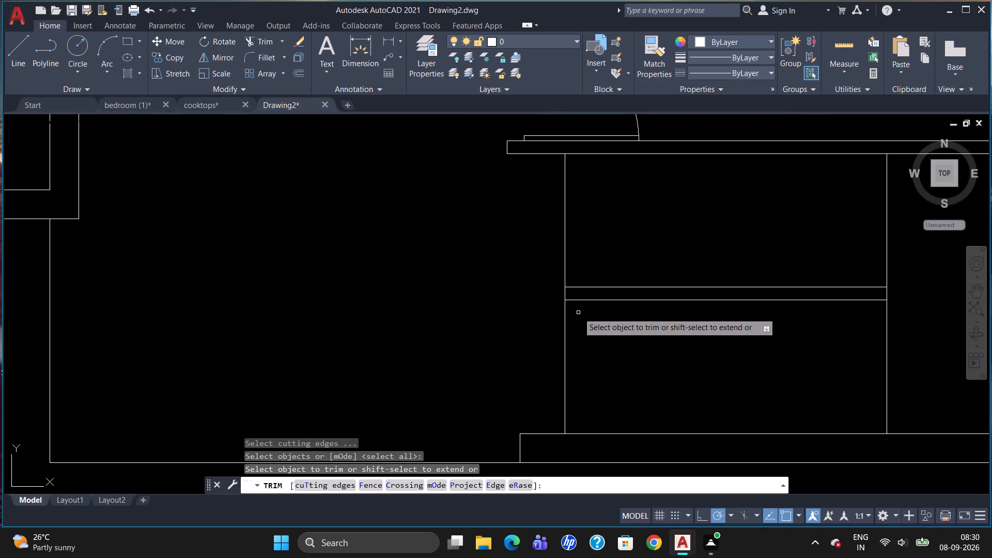
pyautogui.click(566, 295)
pyautogui.scroll(-2, 633, 332)
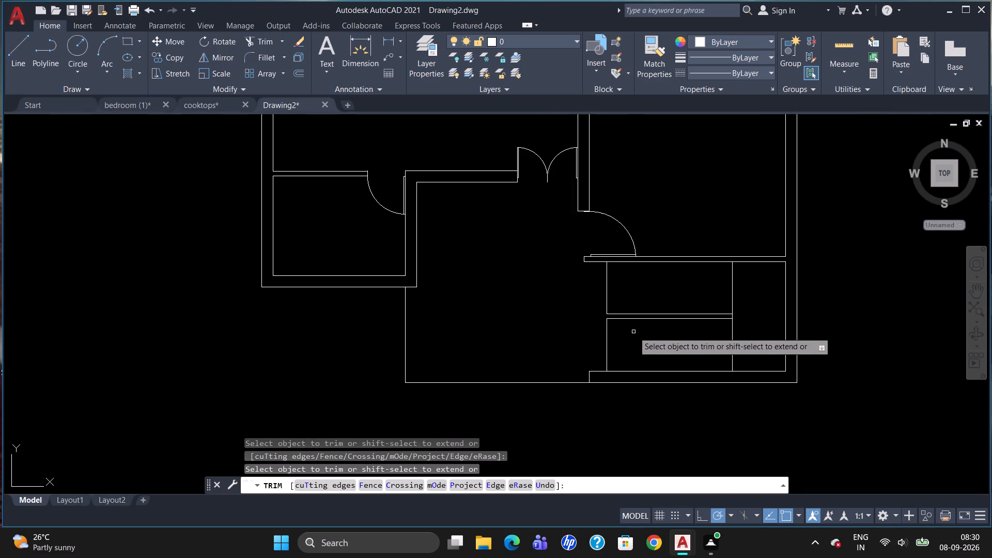
pyautogui.press('Escape')
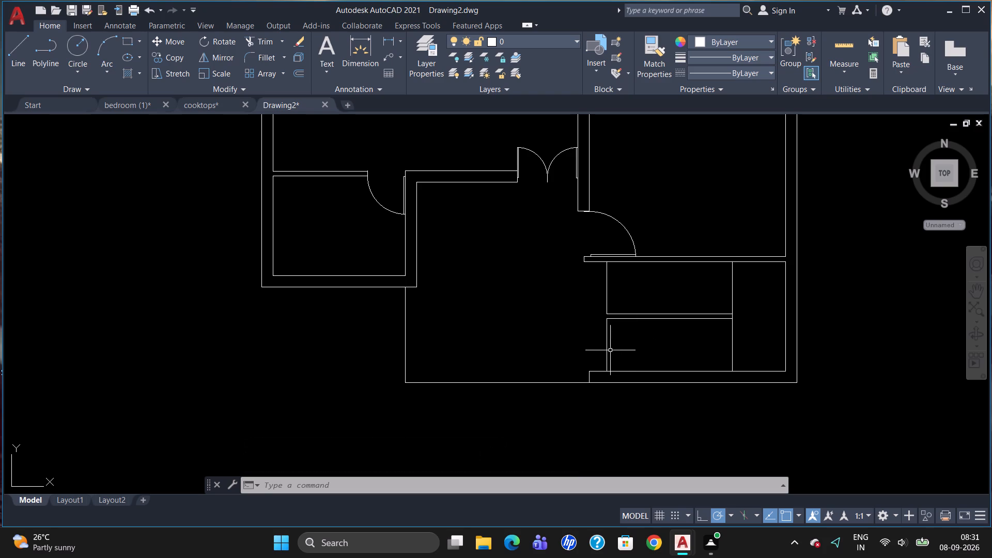
# Copy the southern half of the west stair line as an 11-item array fitted across to the landing line.
pyautogui.write('CO')
pyautogui.press('Return')
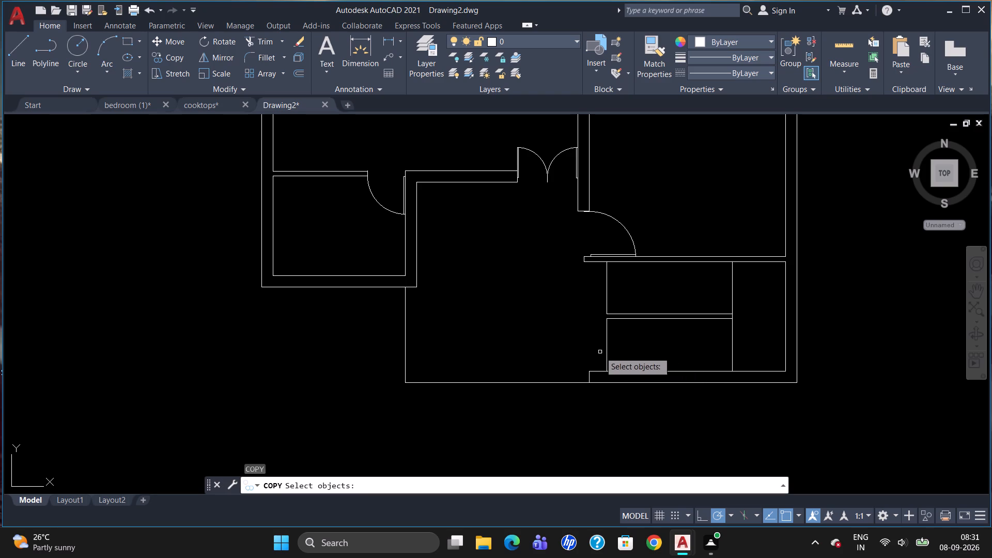
pyautogui.click(608, 343)
pyautogui.press('Return')
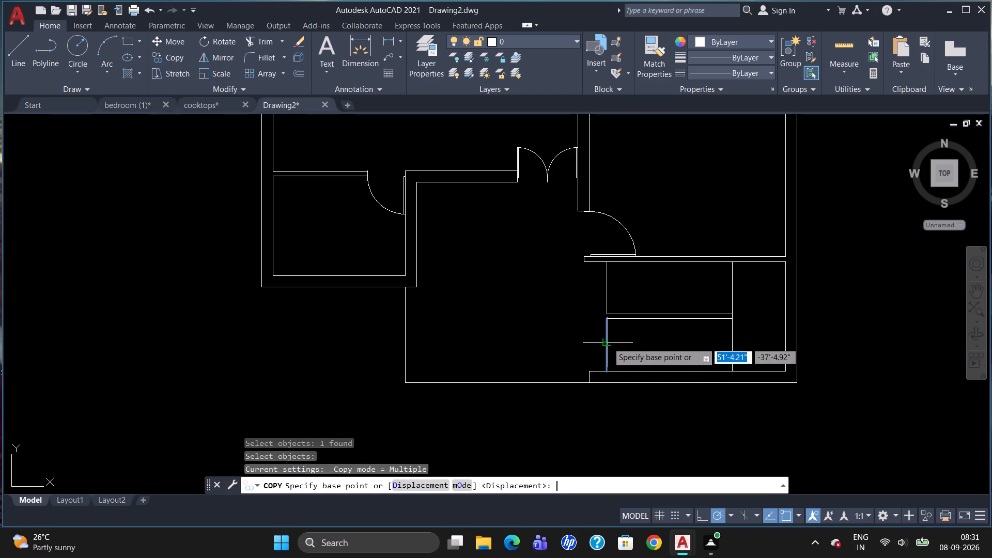
pyautogui.moveTo(608, 343); pyautogui.dragTo(612, 346)
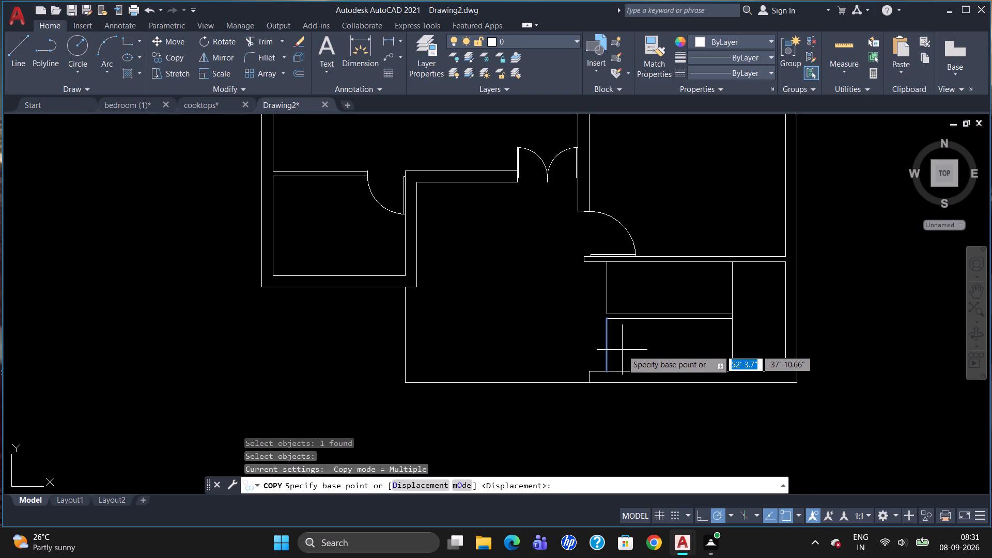
pyautogui.moveTo(606, 335); pyautogui.dragTo(611, 338)
pyautogui.click(417, 483)
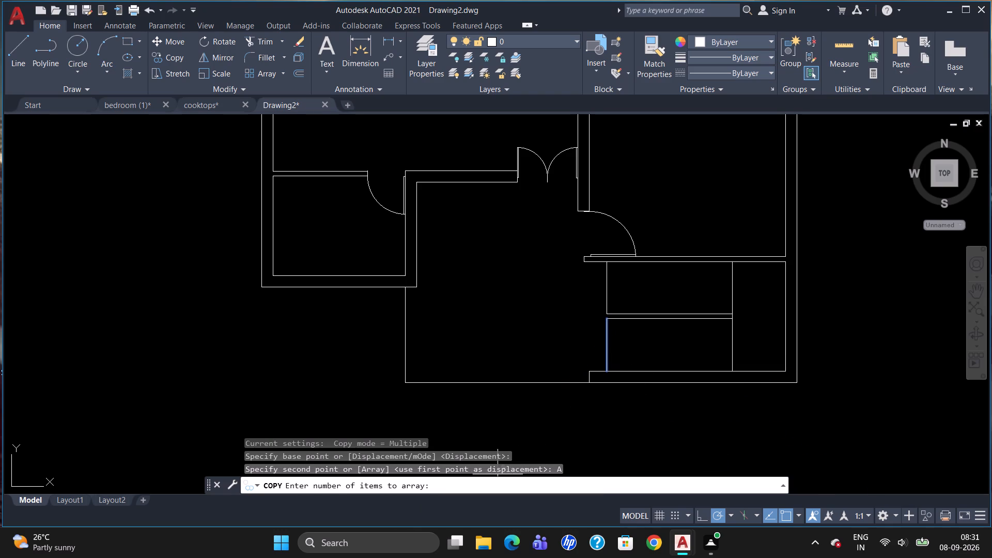
pyautogui.write('11')
pyautogui.press('Return')
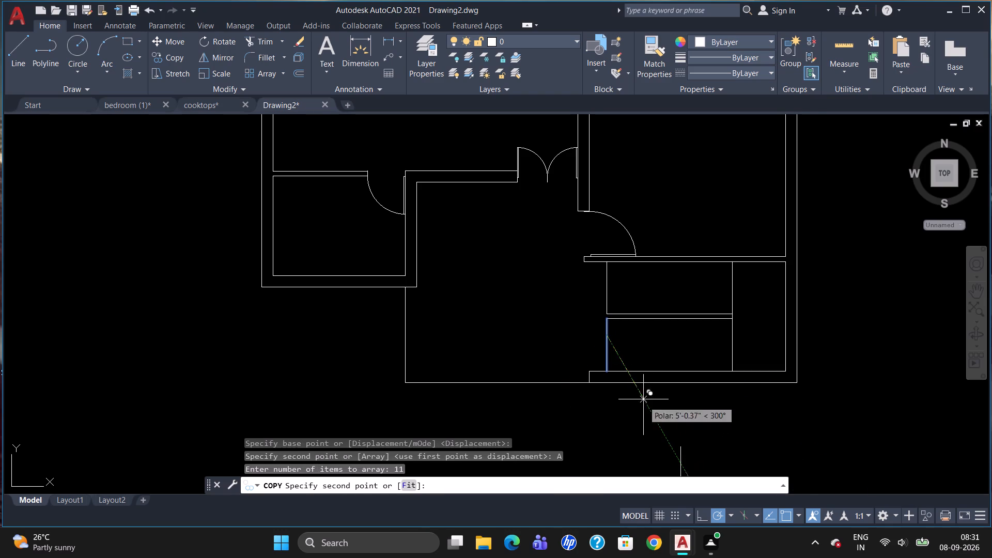
pyautogui.click(407, 487)
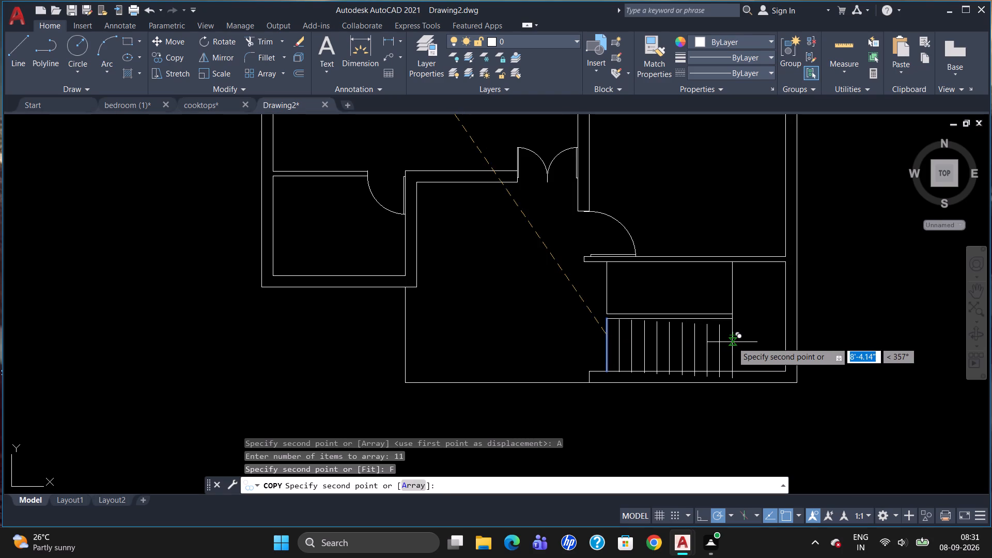
pyautogui.click(730, 338)
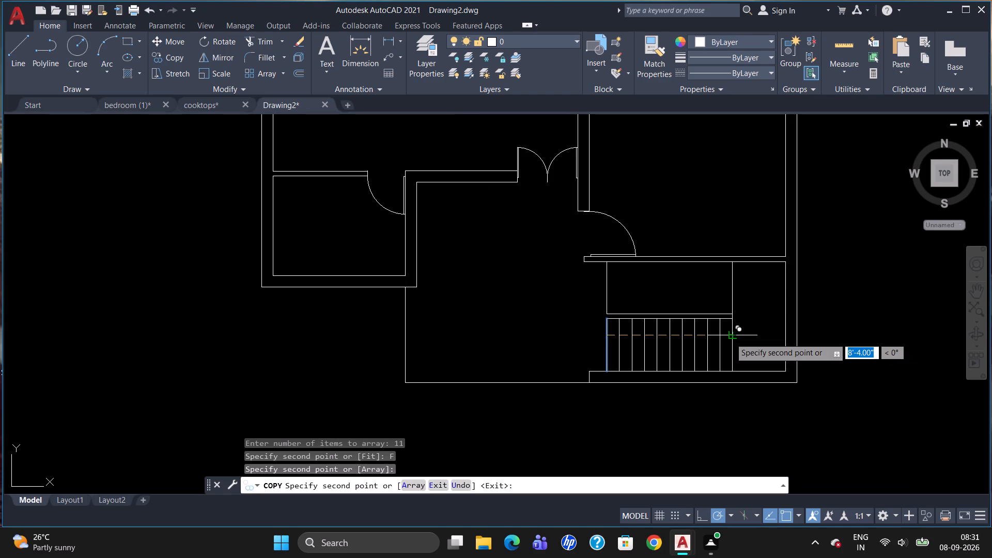
pyautogui.press('Escape')
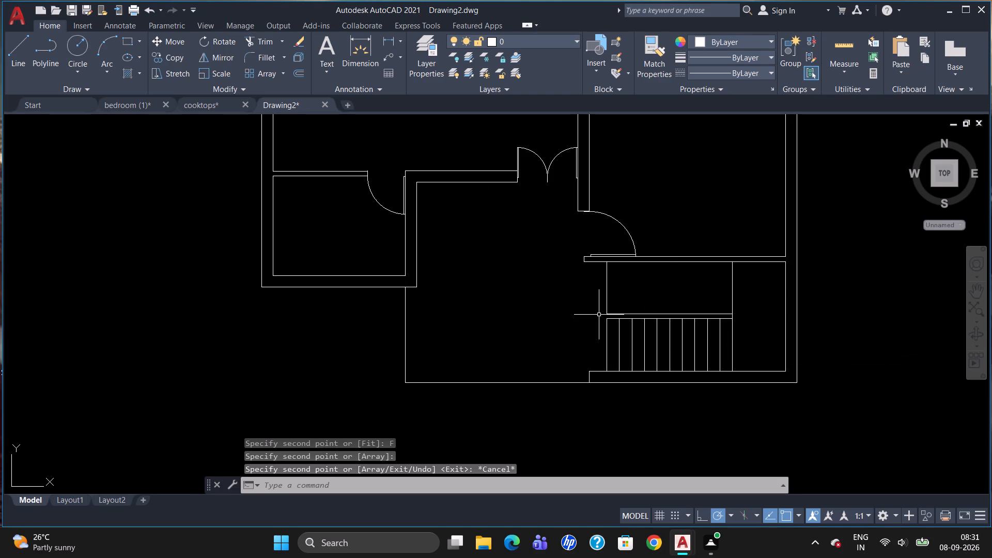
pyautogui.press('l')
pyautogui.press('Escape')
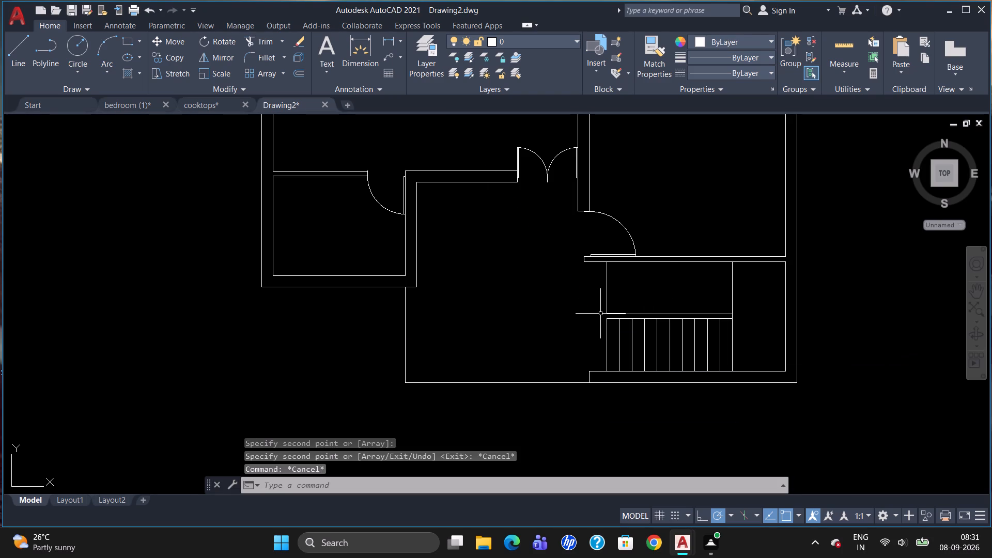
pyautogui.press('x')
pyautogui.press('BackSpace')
# Copy the northern half of the west stair line as an 11-item array fitted across to the landing line.
pyautogui.write('CO')
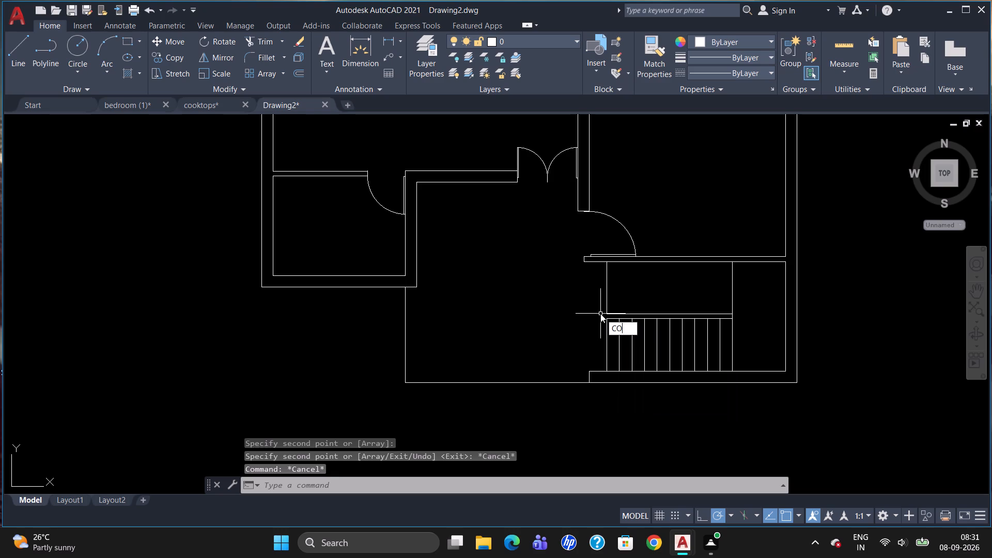
pyautogui.press('Return')
pyautogui.click(607, 303)
pyautogui.press('Return')
pyautogui.moveTo(607, 302); pyautogui.dragTo(613, 303)
pyautogui.click(416, 486)
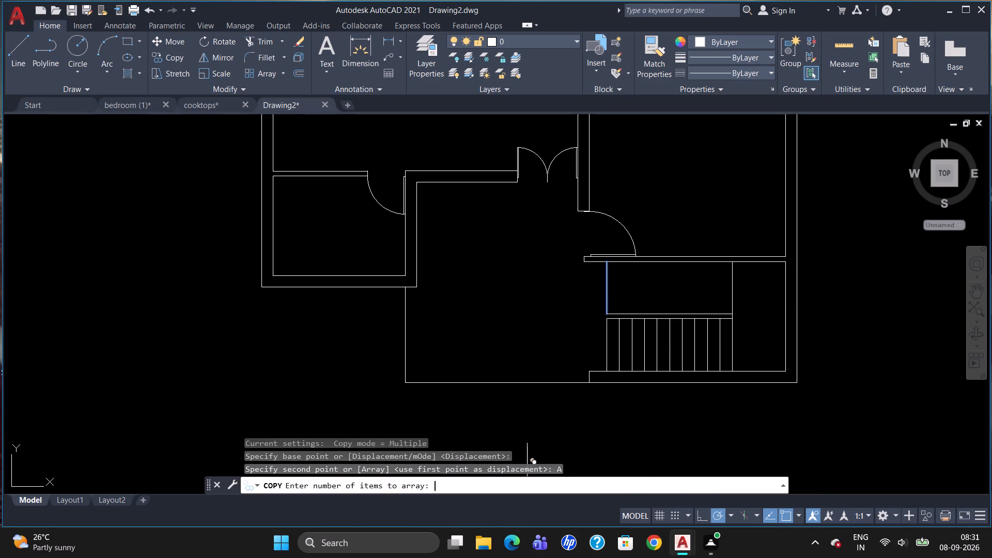
pyautogui.write('11')
pyautogui.press('Return')
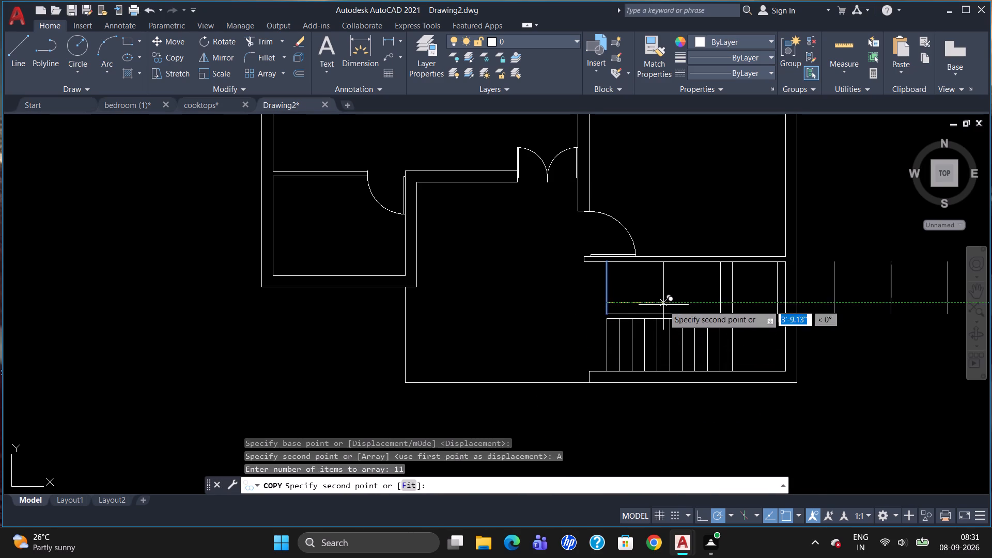
pyautogui.click(409, 486)
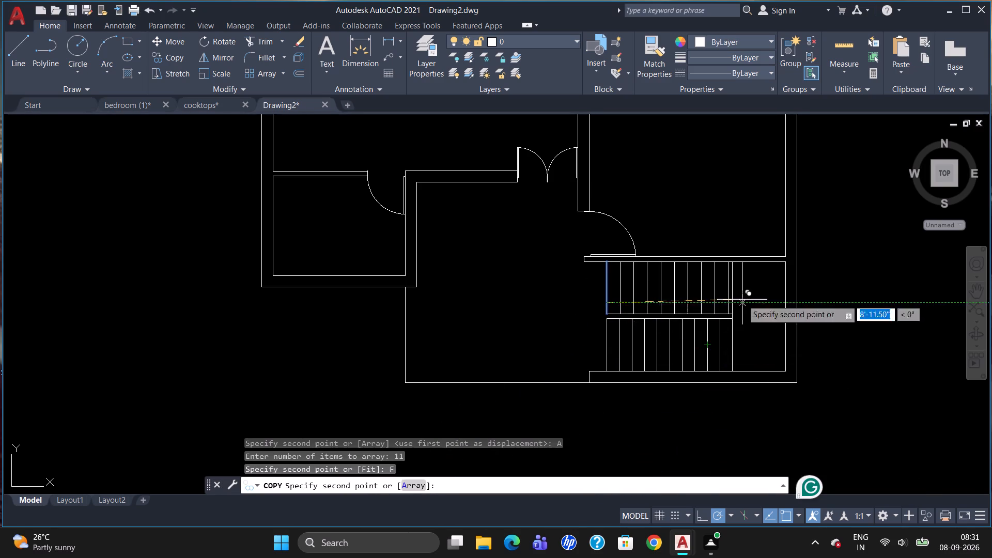
pyautogui.click(734, 298)
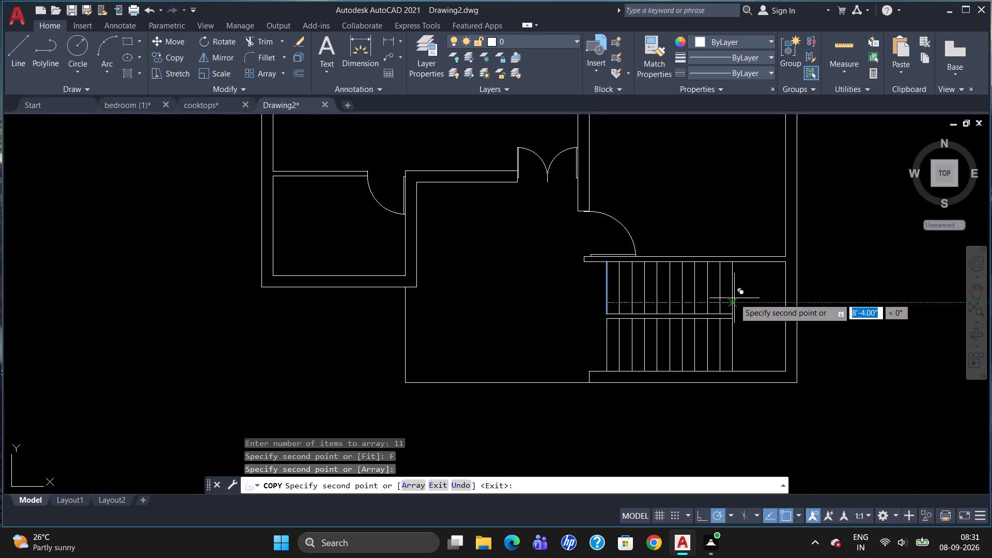
pyautogui.press('Escape')
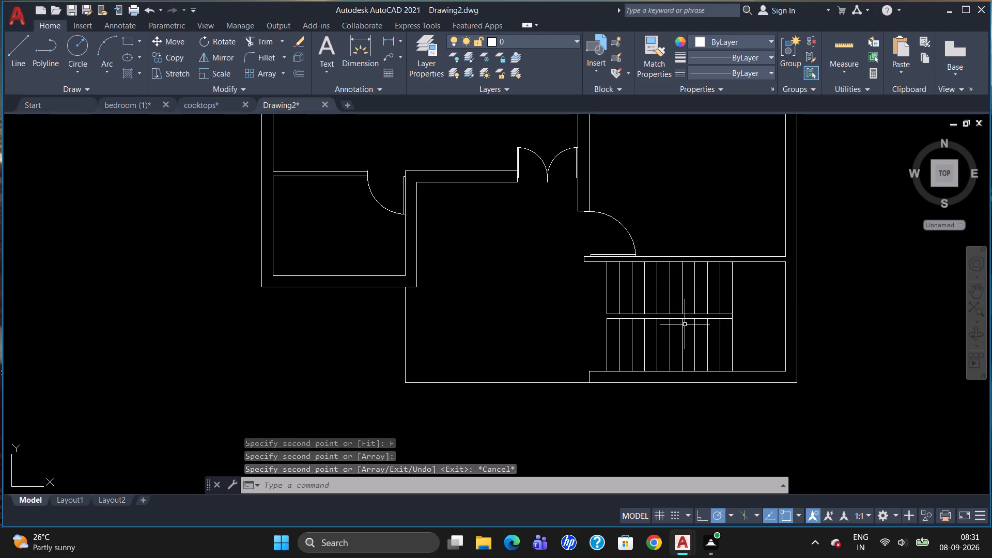
# Draw a horizontal arrow shaft from just west of the staircase's northern flight eastward past its second riser line.
pyautogui.scroll(-1, 685, 327)
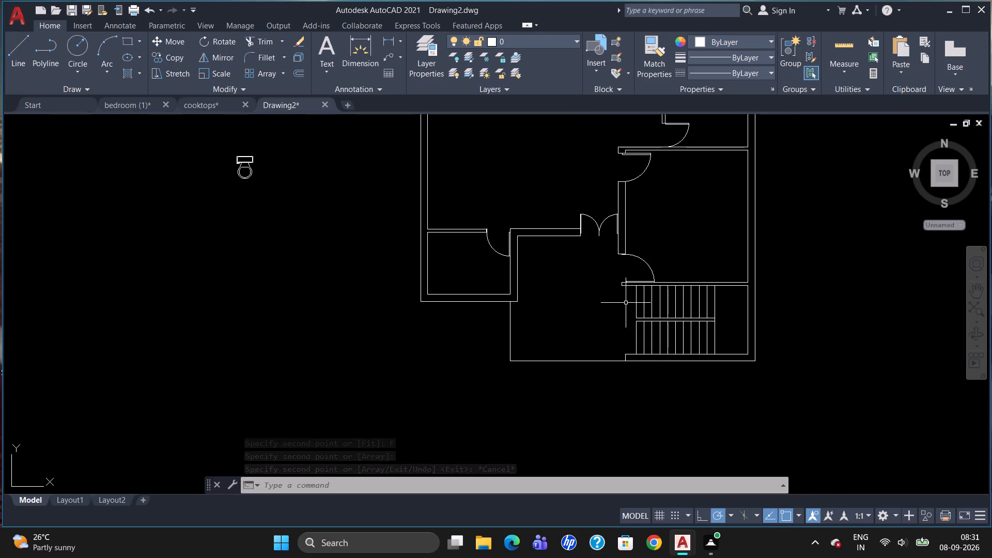
pyautogui.press('l')
pyautogui.press('Return')
pyautogui.scroll(2, 616, 286)
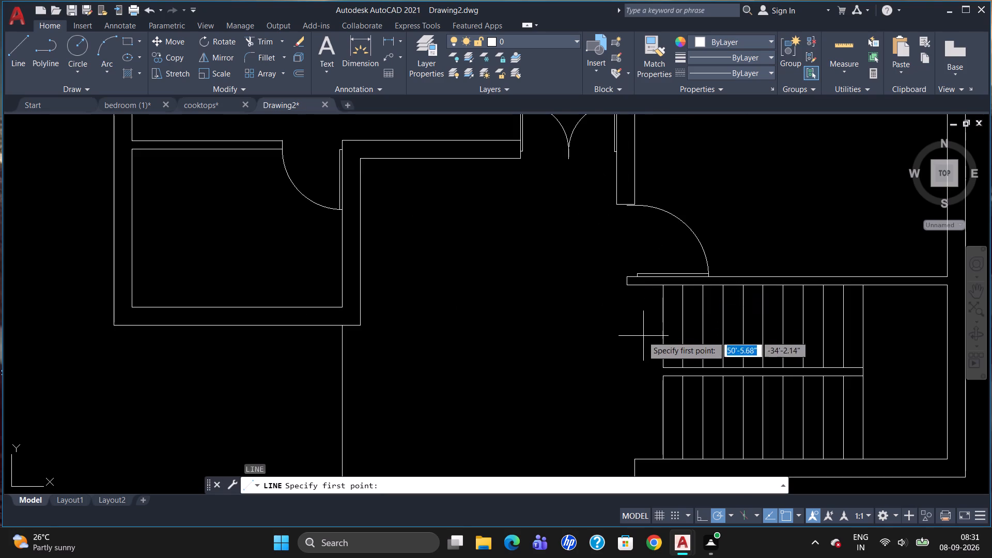
pyautogui.click(637, 332)
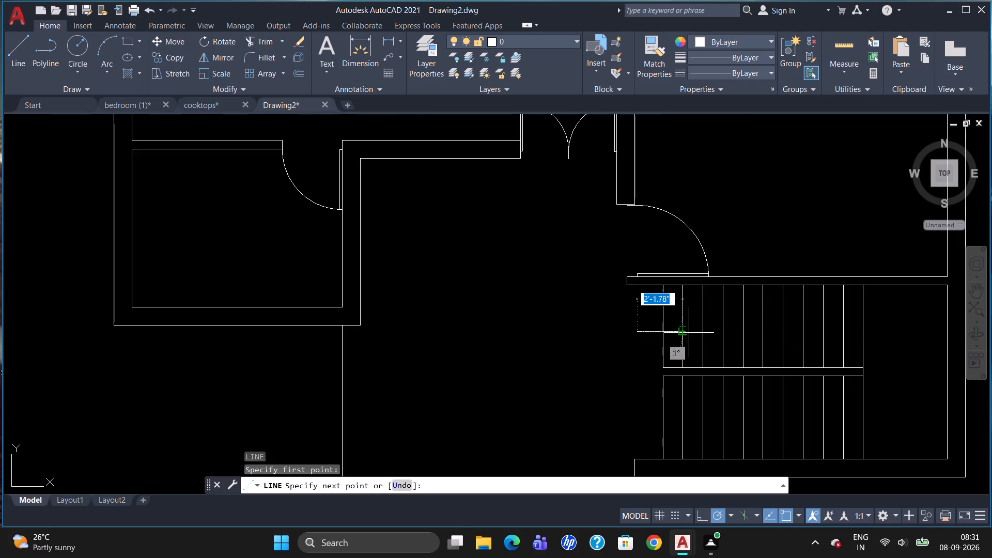
pyautogui.click(690, 333)
pyautogui.press('Escape')
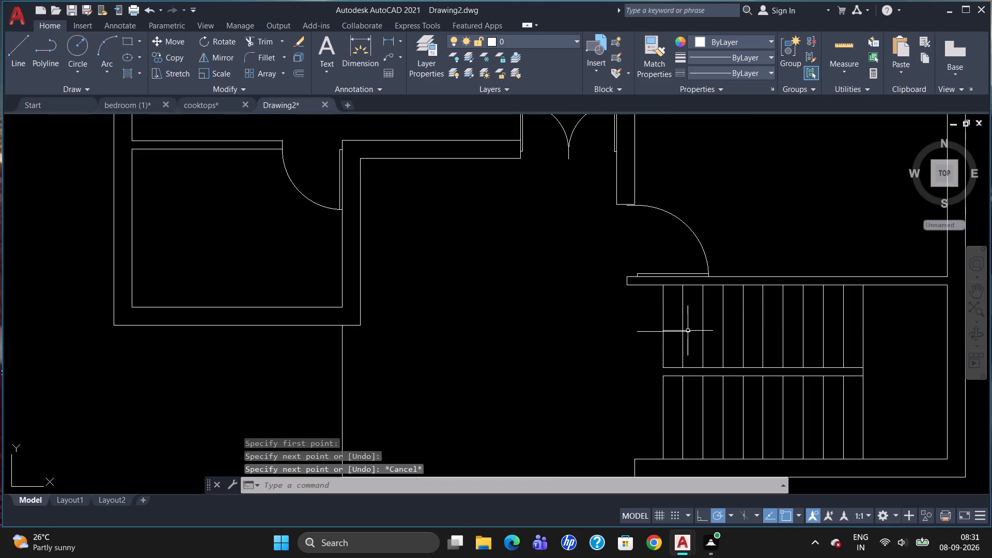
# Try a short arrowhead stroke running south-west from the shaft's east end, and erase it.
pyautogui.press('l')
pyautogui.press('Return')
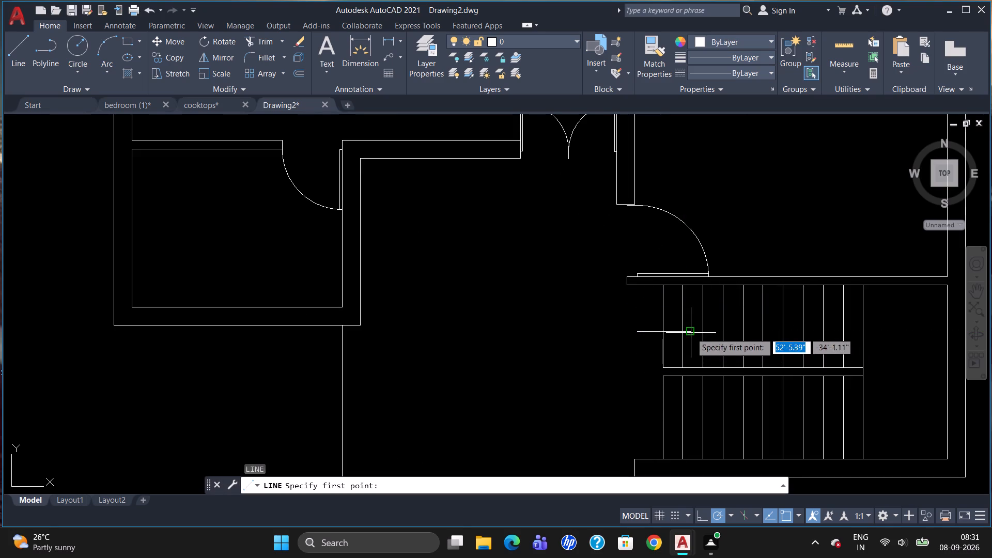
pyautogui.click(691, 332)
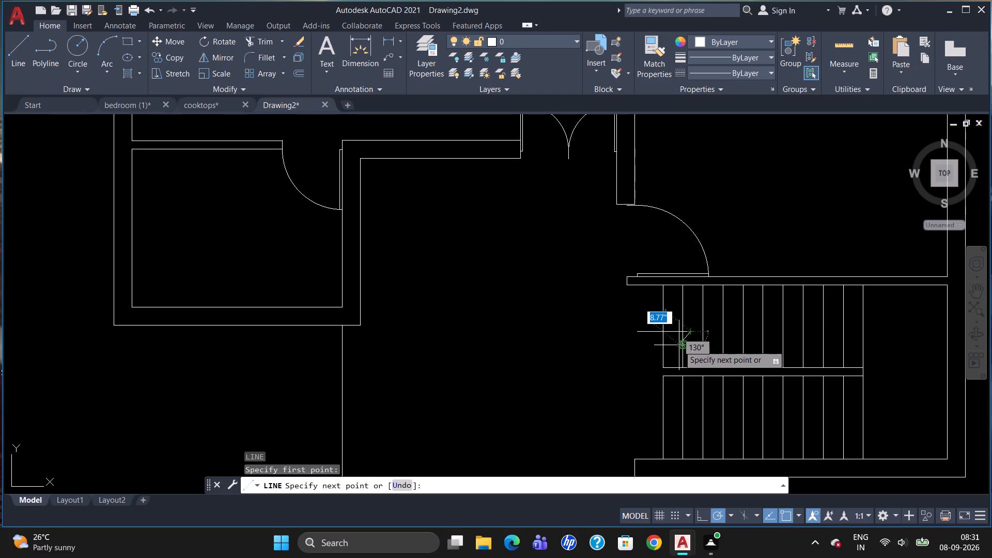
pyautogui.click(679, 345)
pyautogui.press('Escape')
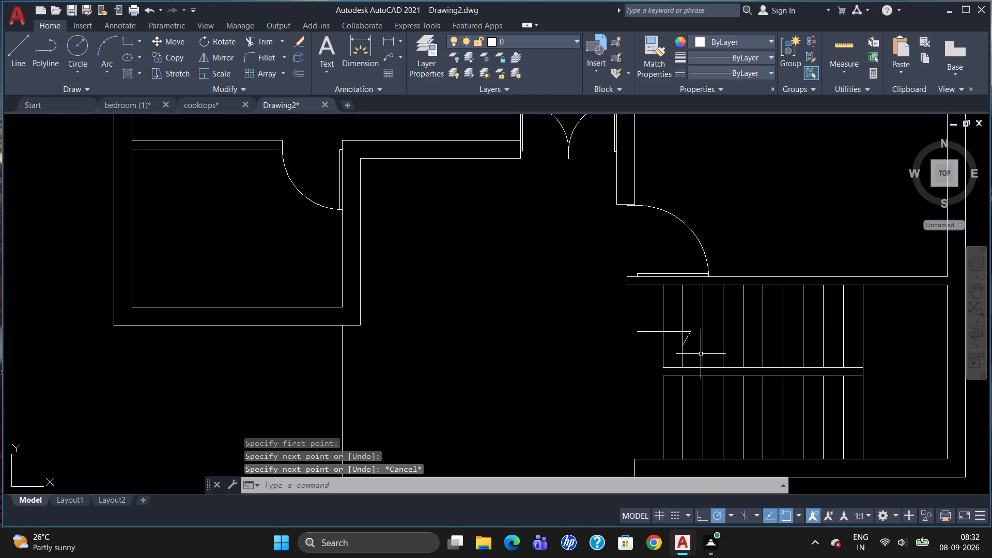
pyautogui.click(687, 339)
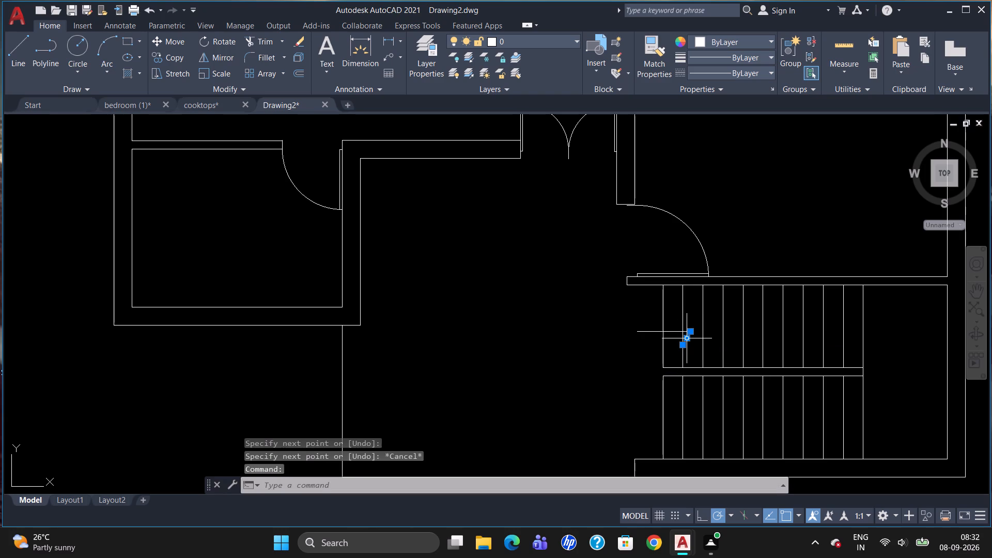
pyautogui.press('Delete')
# Draw two arrowhead strokes from the shaft's east end, one about 8.5" long at 210° to the south-west and a matching one to the north-west.
pyautogui.press('l')
pyautogui.press('Return')
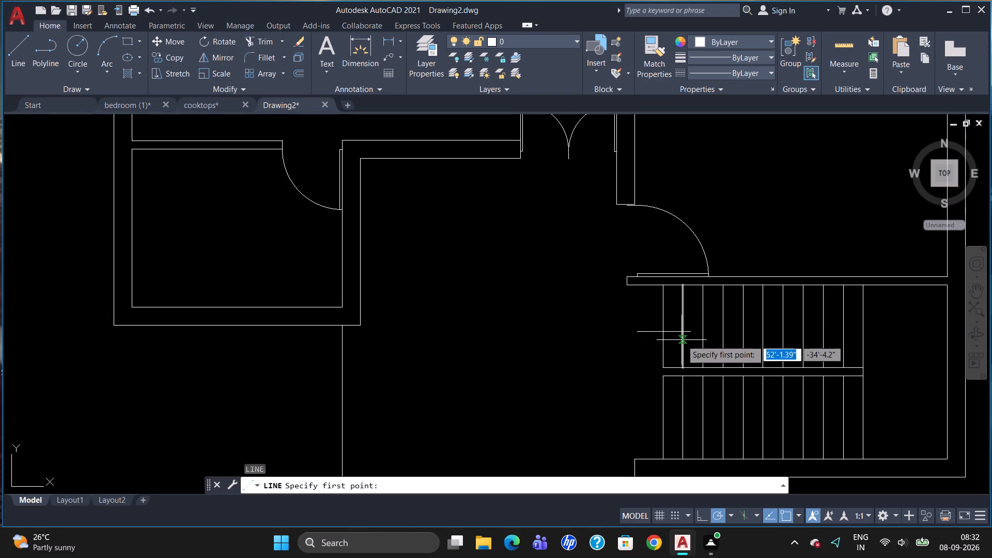
pyautogui.scroll(1, 682, 339)
pyautogui.click(692, 329)
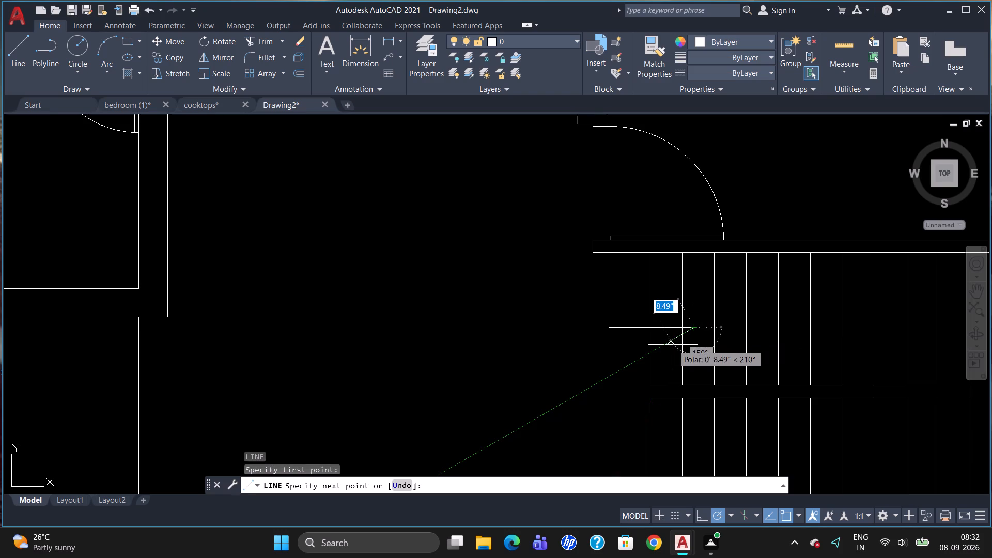
pyautogui.click(673, 345)
pyautogui.press('Escape')
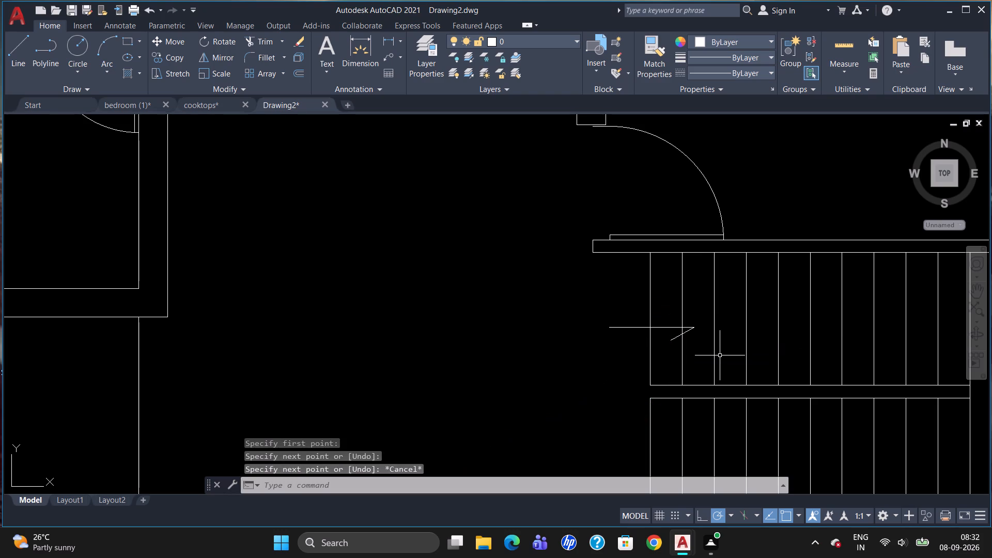
pyautogui.press('l')
pyautogui.press('Return')
pyautogui.click(695, 326)
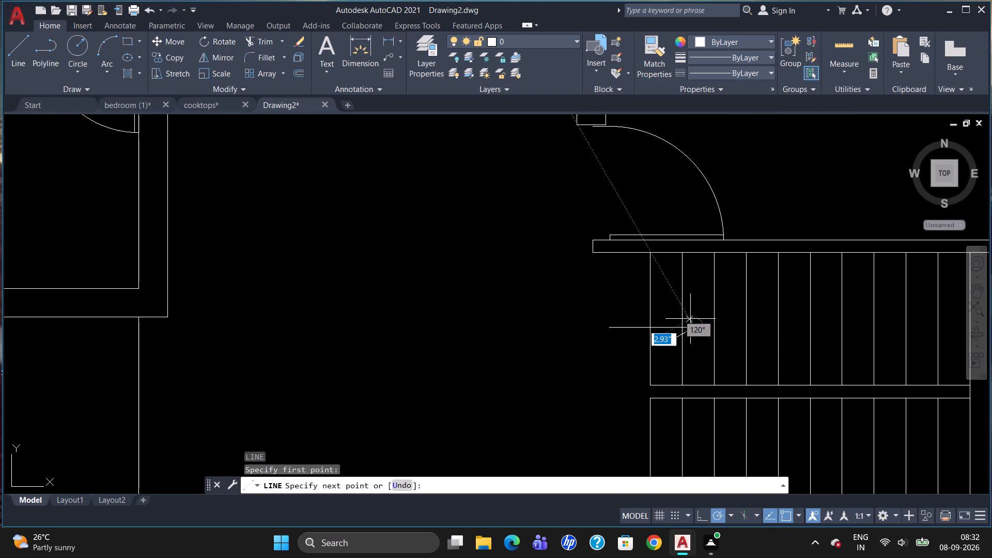
pyautogui.click(673, 308)
pyautogui.press('Escape')
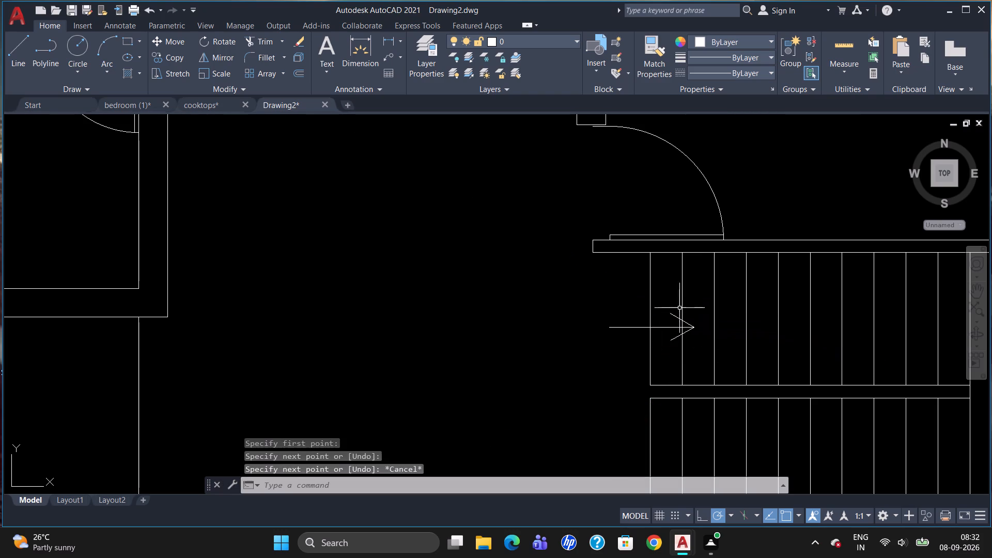
pyautogui.scroll(-1, 765, 298)
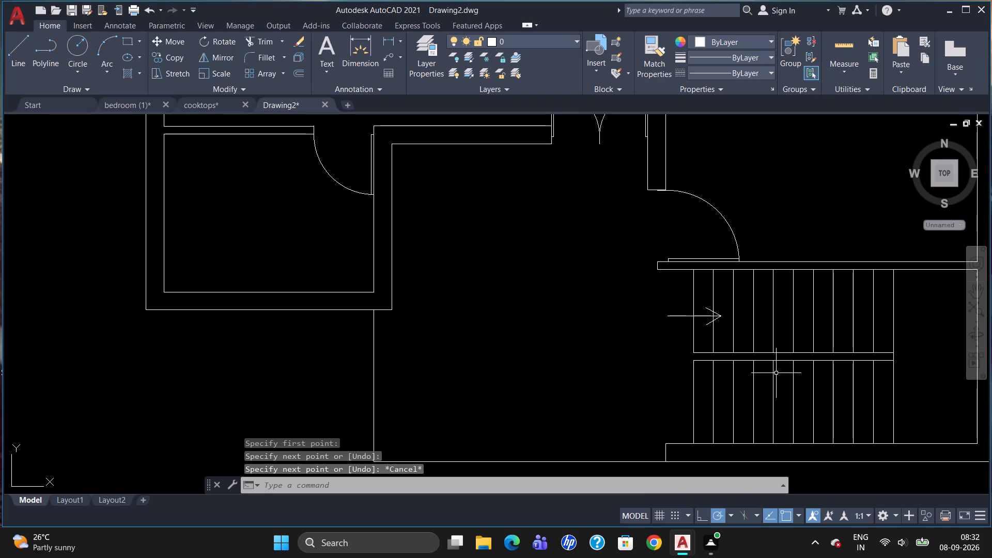
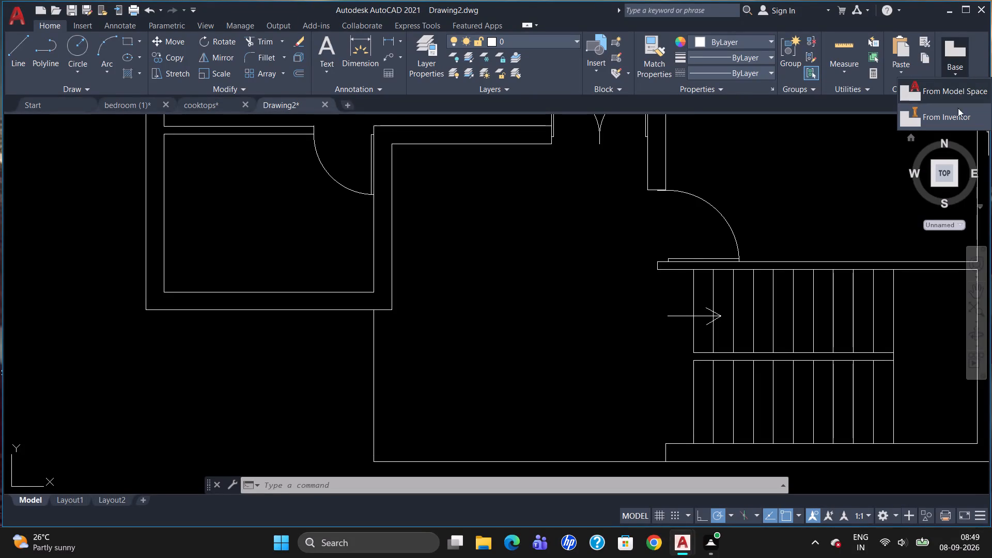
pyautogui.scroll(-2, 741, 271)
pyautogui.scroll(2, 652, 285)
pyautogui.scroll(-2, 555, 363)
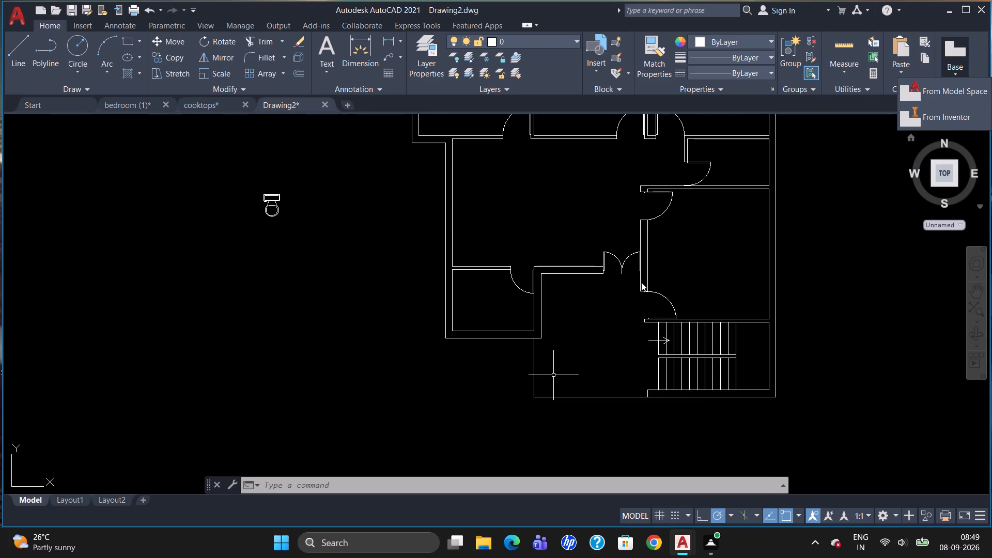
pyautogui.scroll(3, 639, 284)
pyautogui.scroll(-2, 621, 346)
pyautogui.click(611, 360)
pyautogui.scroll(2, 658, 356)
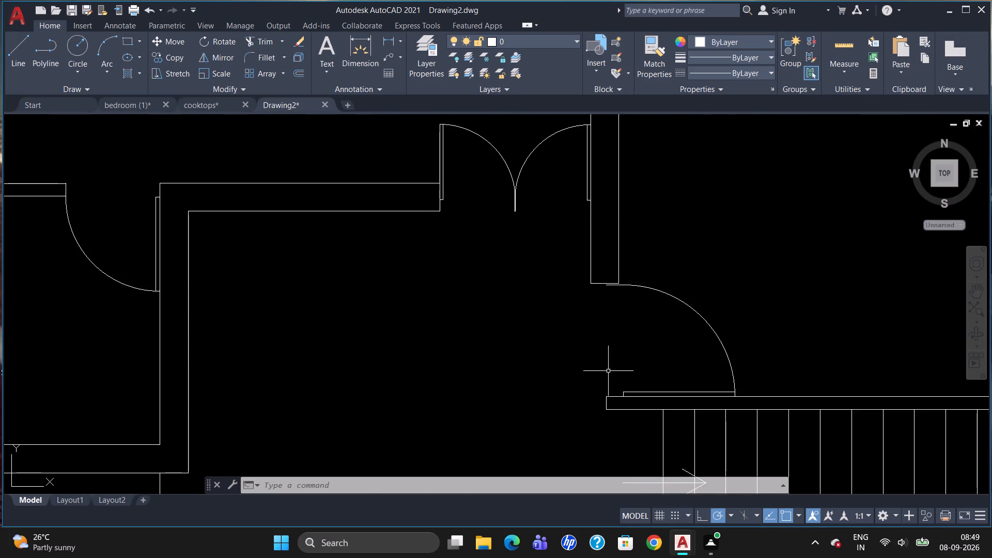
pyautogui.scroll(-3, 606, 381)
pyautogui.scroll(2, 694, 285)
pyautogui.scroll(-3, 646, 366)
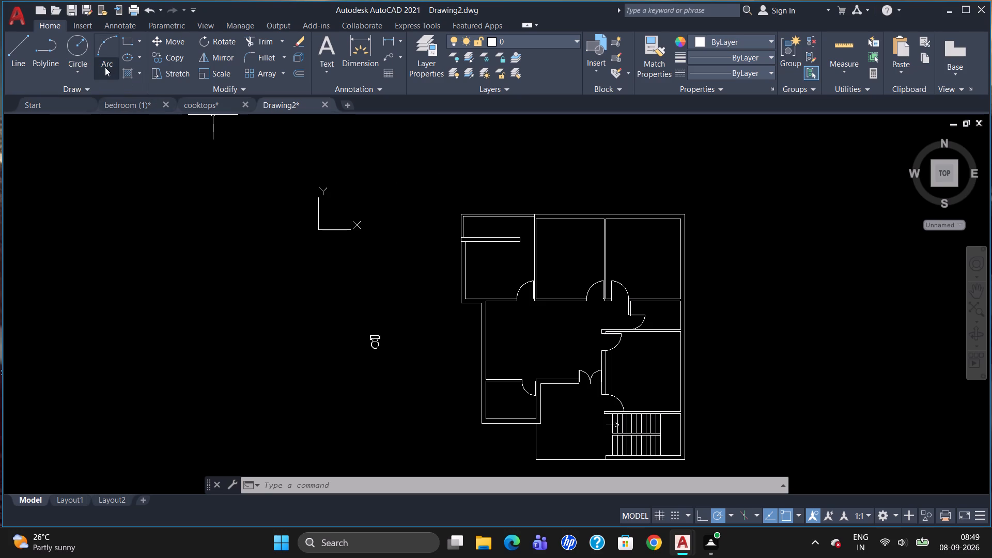
# Copy the easternmost plan-view bed with side tables from the bedroom (1) drawing and paste it into Drawing2's north-east room.
pyautogui.click(124, 108)
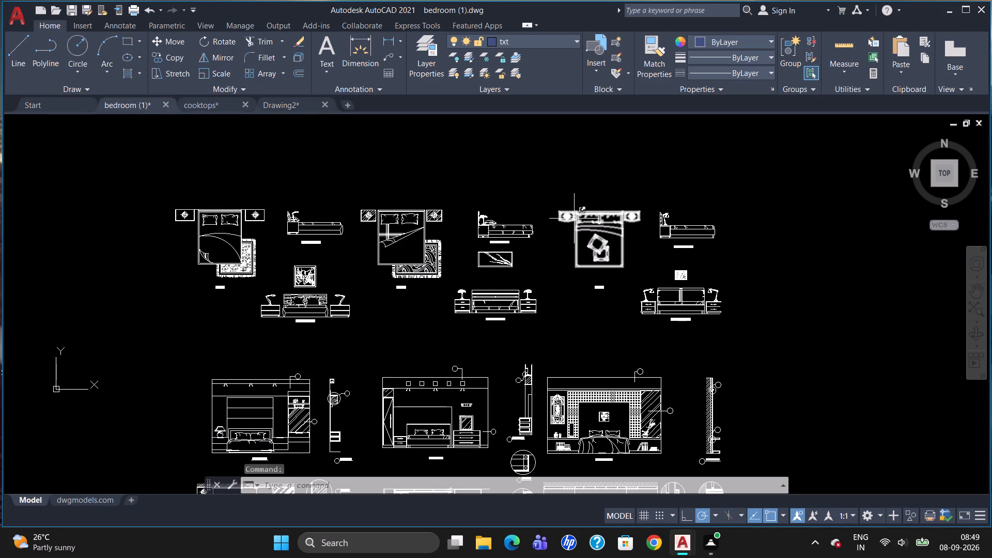
pyautogui.click(575, 219)
pyautogui.hotkey('ctrl', 'c')
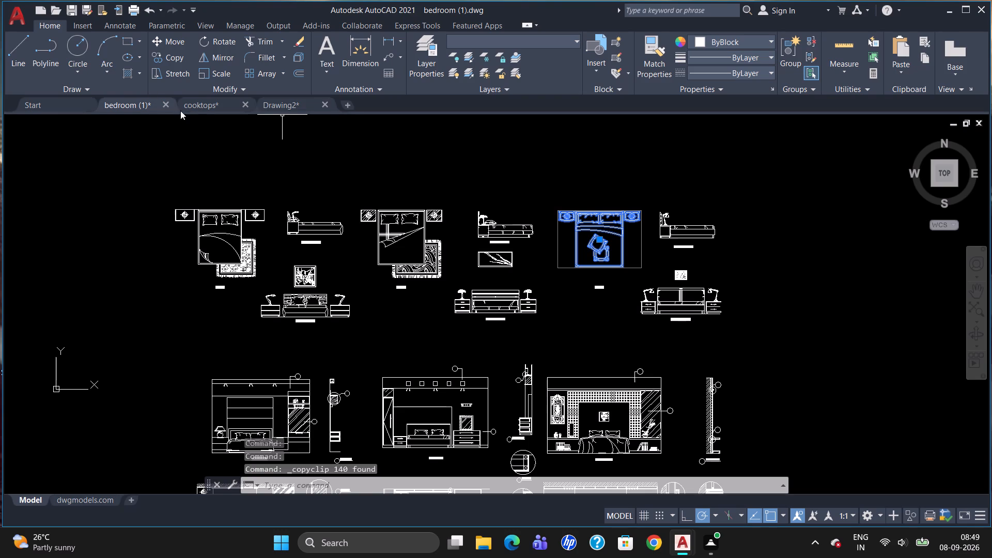
pyautogui.click(297, 109)
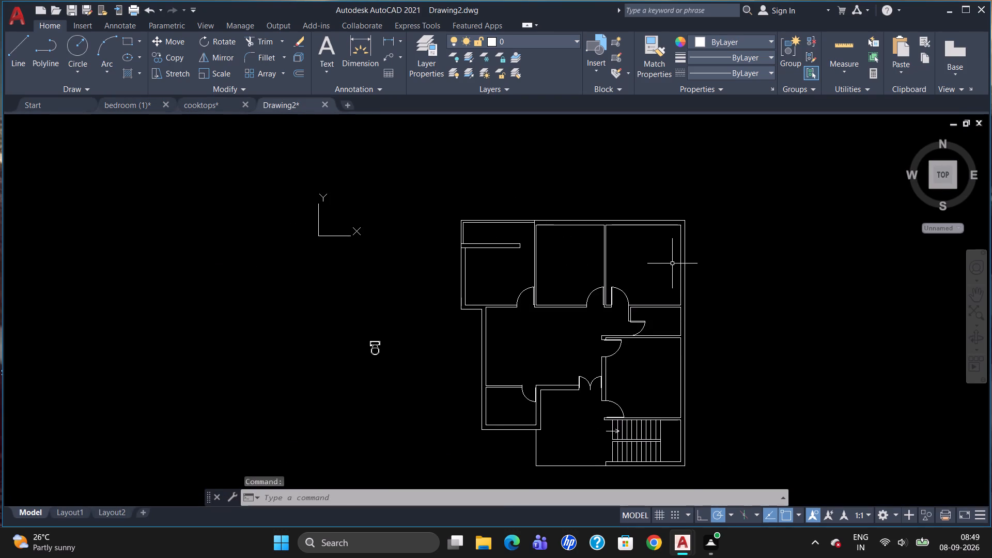
pyautogui.scroll(2, 672, 263)
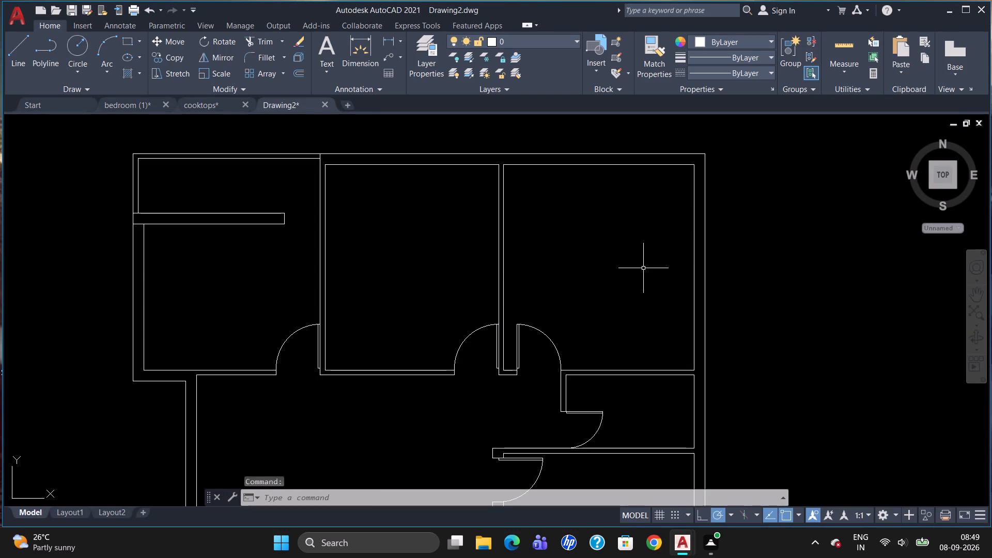
pyautogui.hotkey('ctrl', 'v')
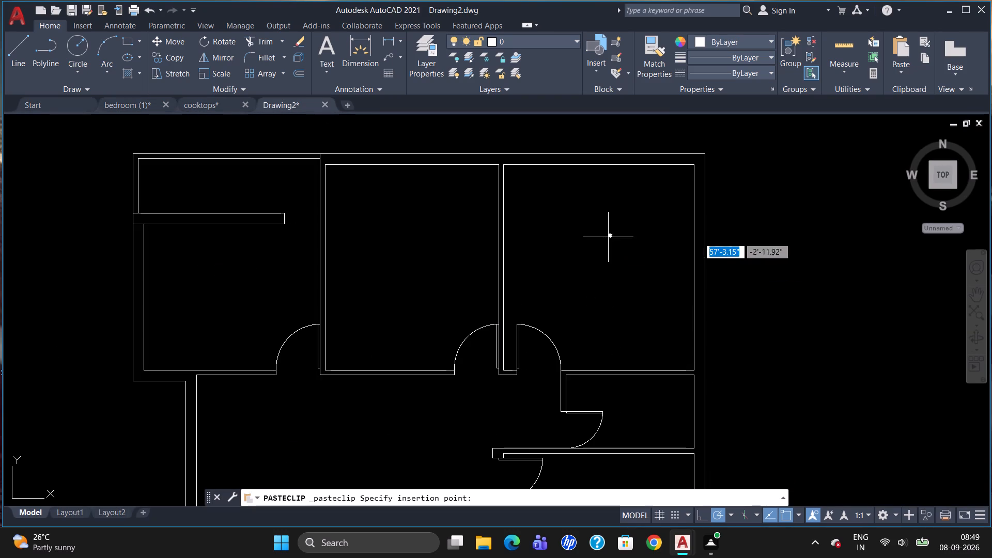
pyautogui.click(608, 237)
# Combine the pasted bed's objects into one group.
pyautogui.moveTo(636, 255); pyautogui.dragTo(581, 250)
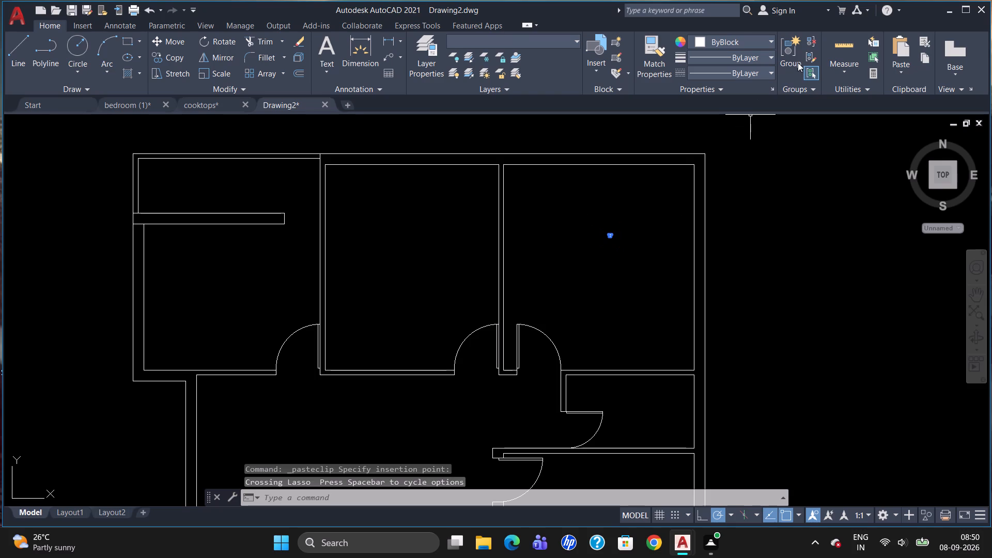
pyautogui.click(796, 57)
# Scale up the tiny bed group in the north-east room from its north-east corner, by a freehand factor of about 1'-11".
pyautogui.click(612, 234)
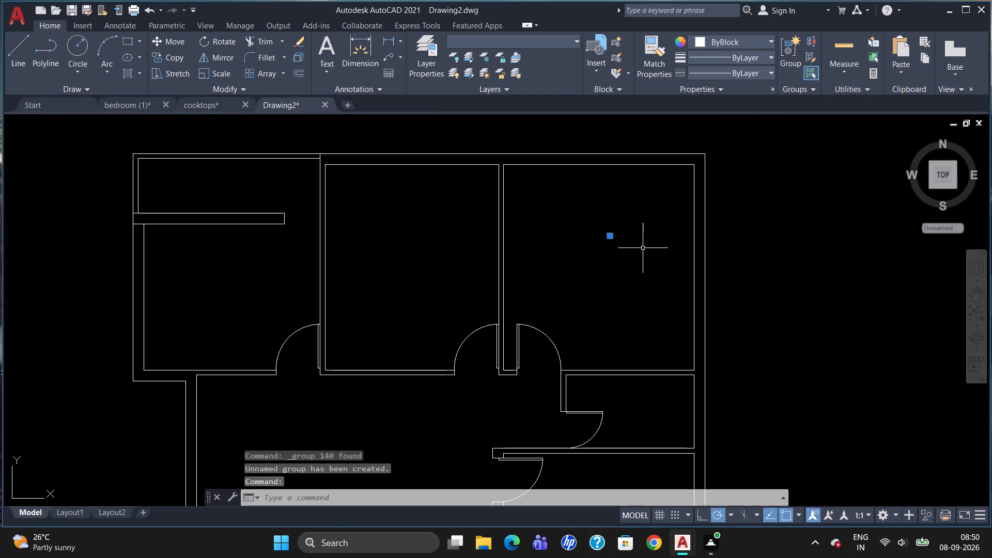
pyautogui.write('SC')
pyautogui.press('Return')
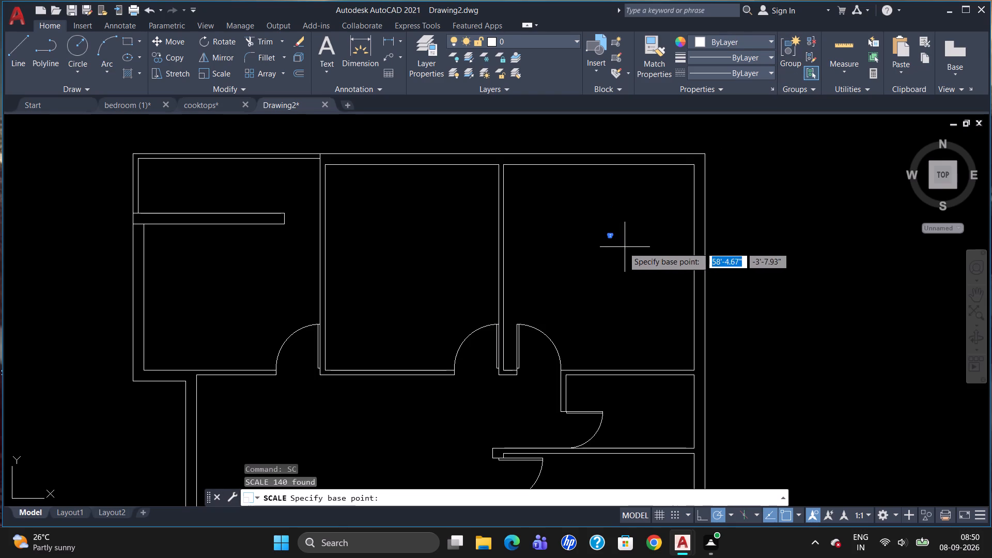
pyautogui.click(613, 237)
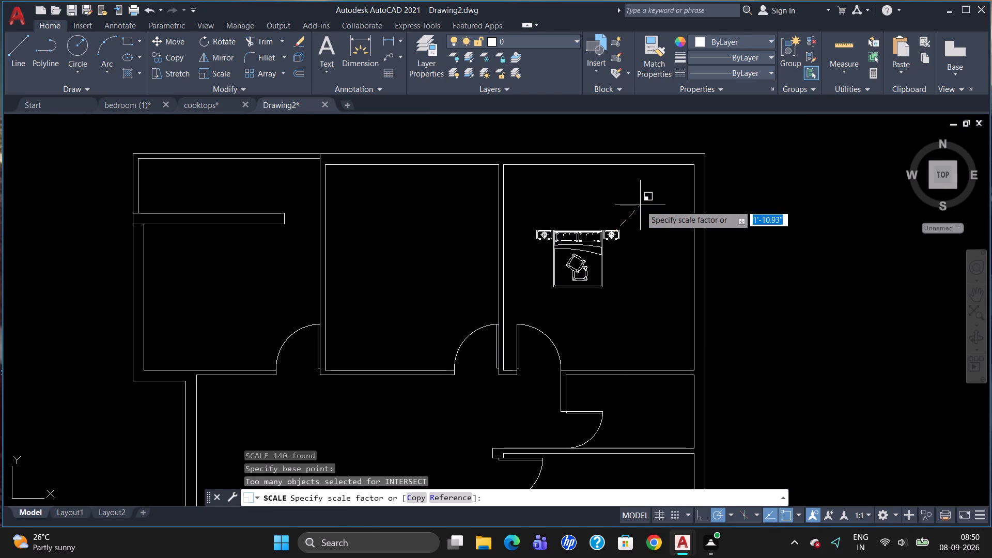
pyautogui.click(640, 205)
# Move the bed group north-east so that its headboard sits close to the north wall of the north-east room.
pyautogui.click(592, 230)
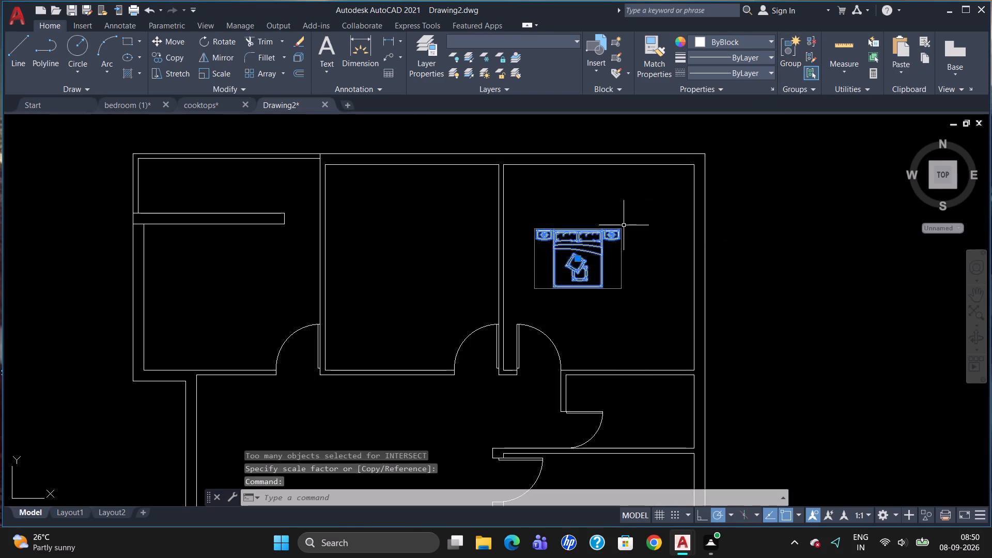
pyautogui.press('c')
pyautogui.press('BackSpace')
pyautogui.press('m')
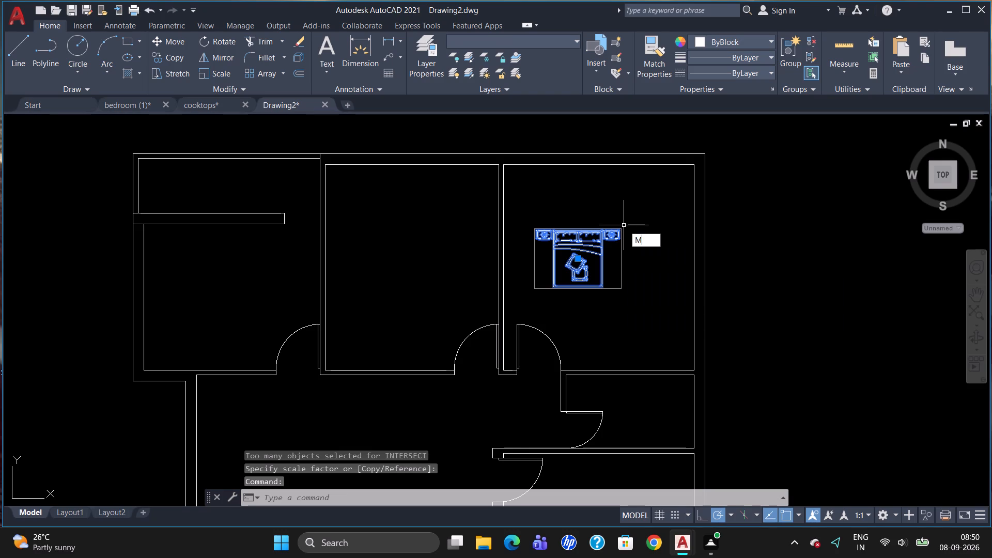
pyautogui.press('Return')
pyautogui.click(621, 228)
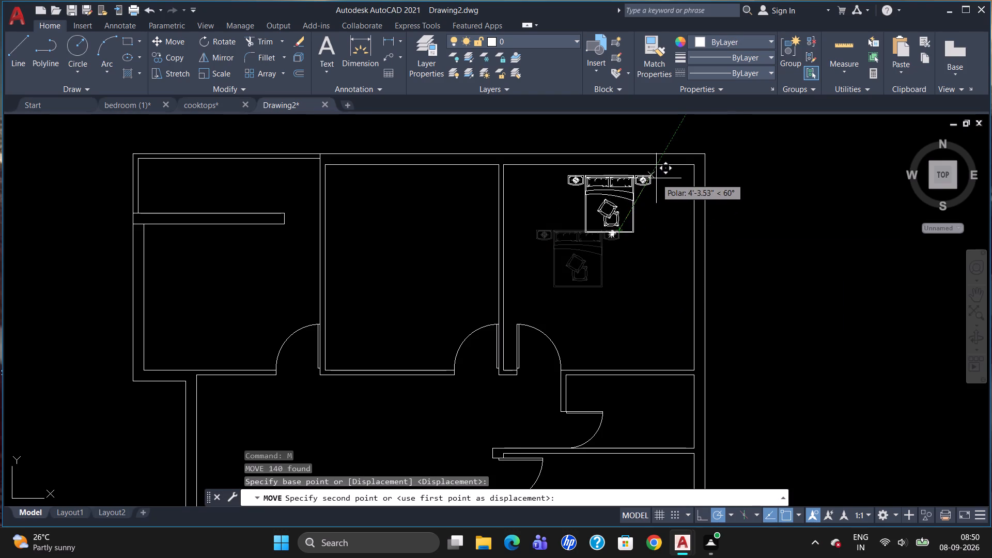
pyautogui.scroll(2, 655, 178)
pyautogui.click(661, 160)
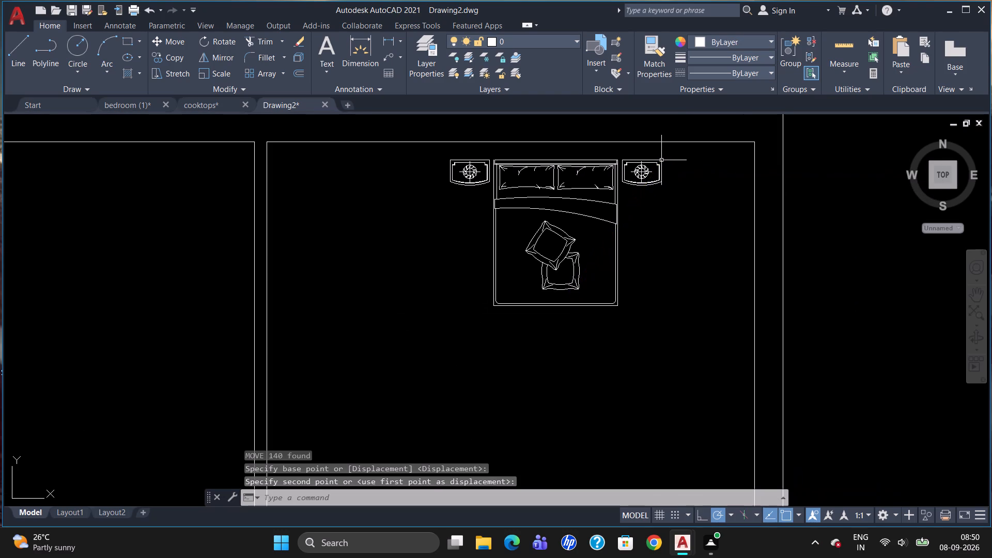
# Enlarge the bed group from its north-east corner until bed and side tables span a little over half the room's width.
pyautogui.click(642, 165)
pyautogui.write('SC')
pyautogui.press('Return')
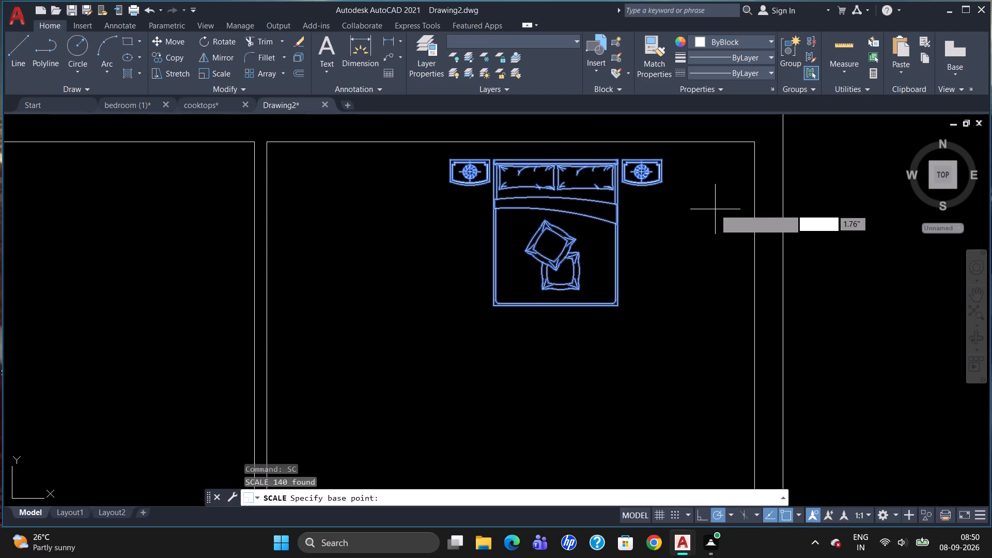
pyautogui.click(665, 163)
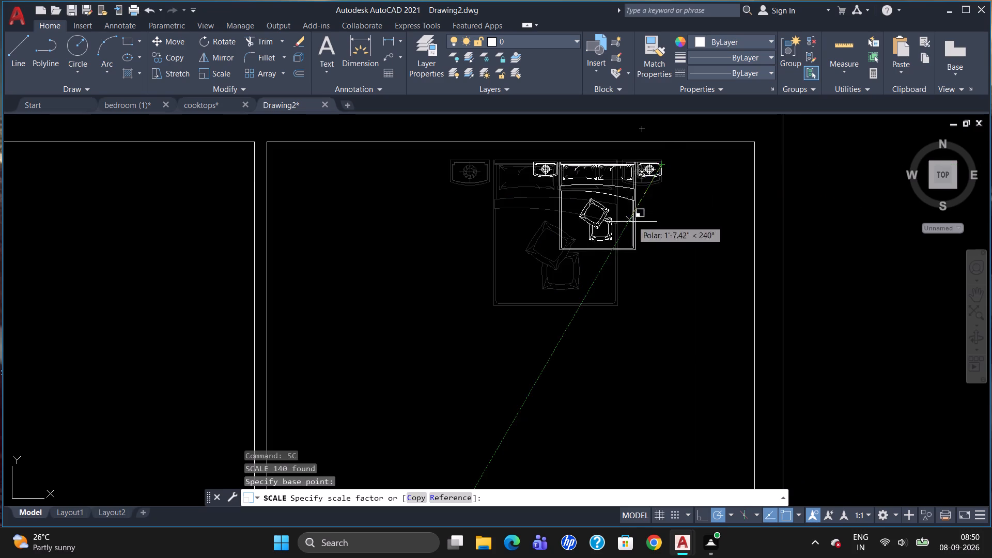
pyautogui.click(581, 285)
# Copy the bed group into the middle northern room and the eastern room above the staircase, each near the north wall.
pyautogui.scroll(-2, 680, 215)
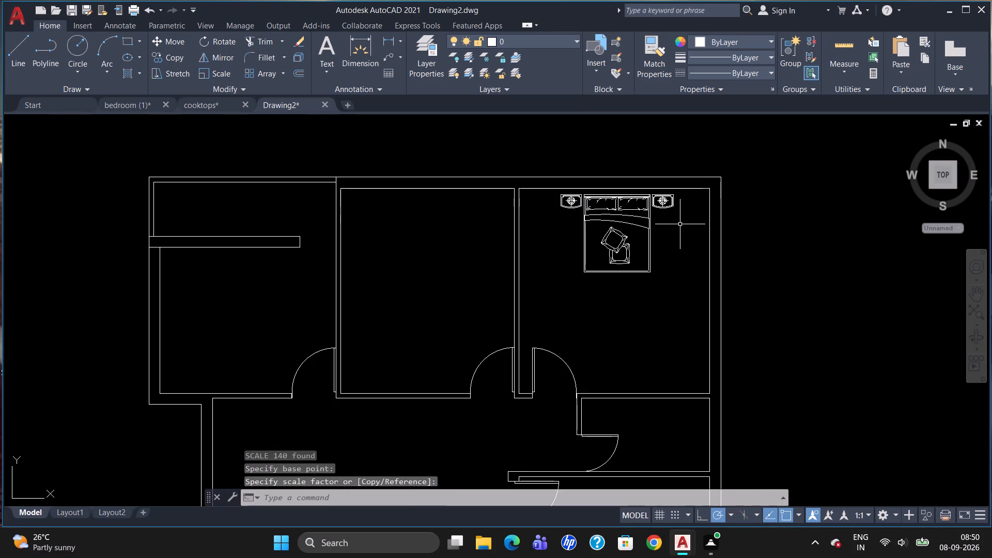
pyautogui.click(613, 201)
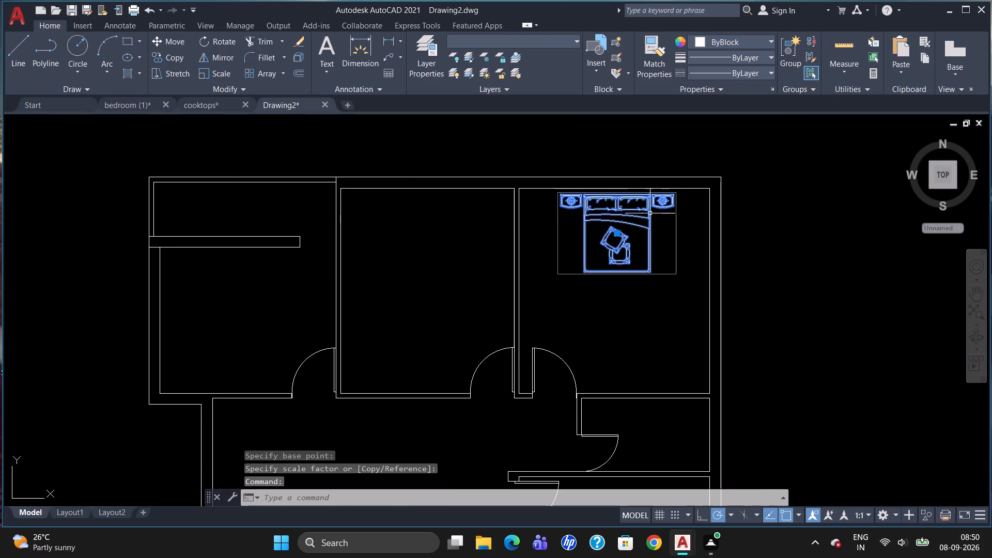
pyautogui.press('c')
pyautogui.press('o')
pyautogui.press('Return')
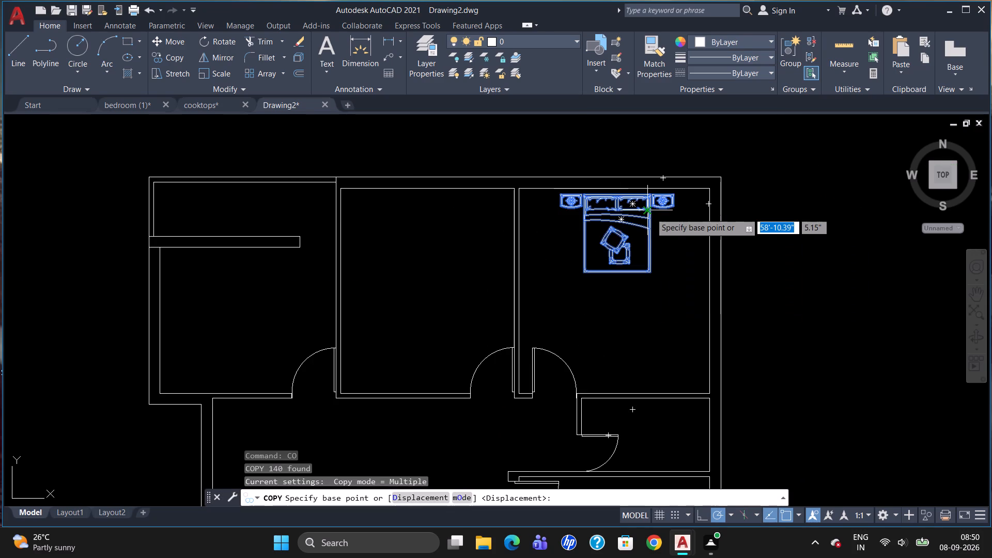
pyautogui.click(644, 201)
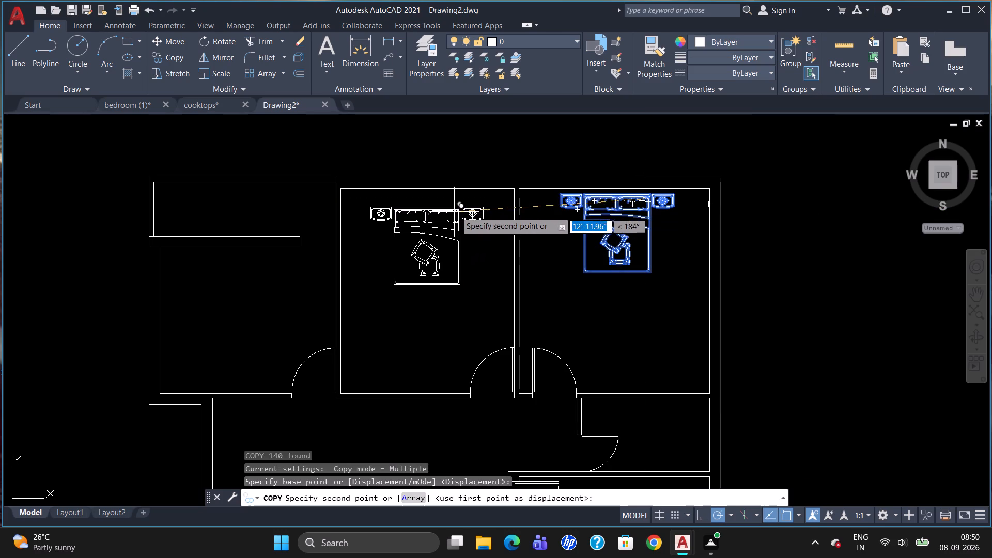
pyautogui.scroll(1, 456, 210)
pyautogui.click(452, 196)
pyautogui.scroll(-2, 452, 201)
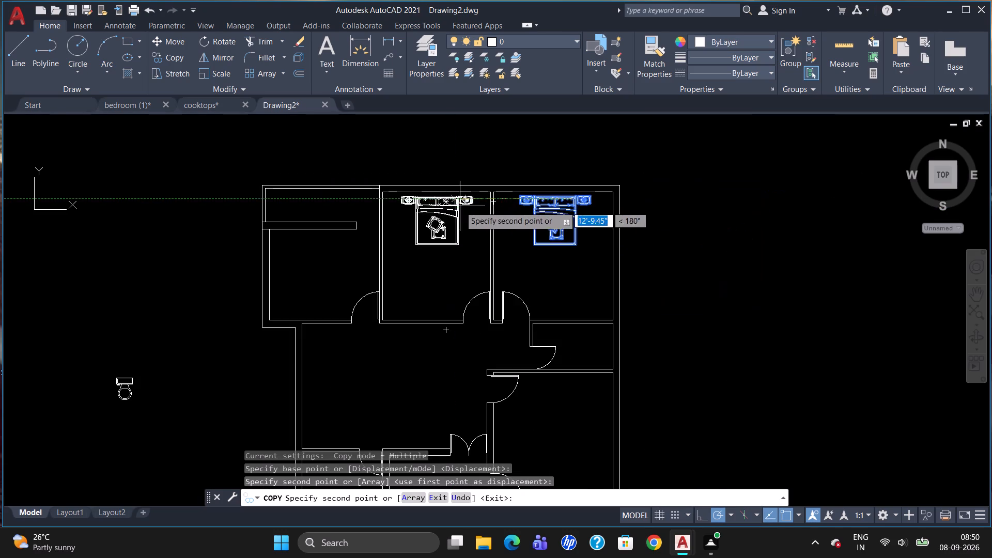
pyautogui.scroll(-1, 571, 251)
pyautogui.scroll(2, 567, 346)
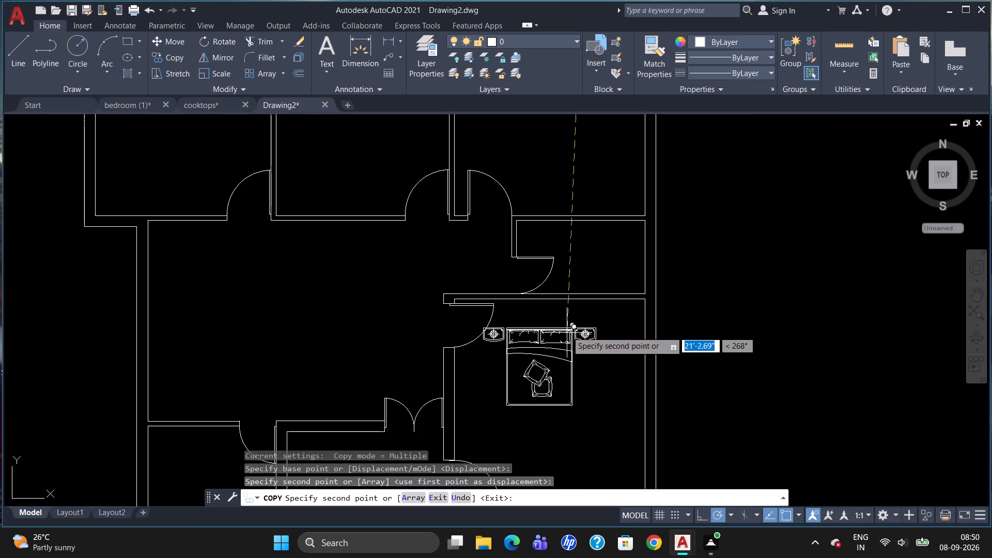
pyautogui.click(590, 323)
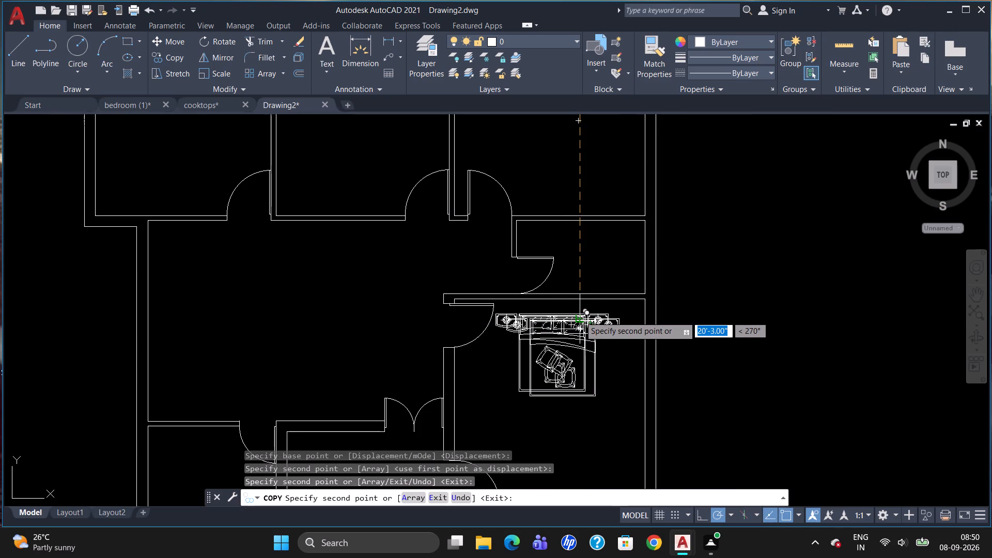
pyautogui.press('Escape')
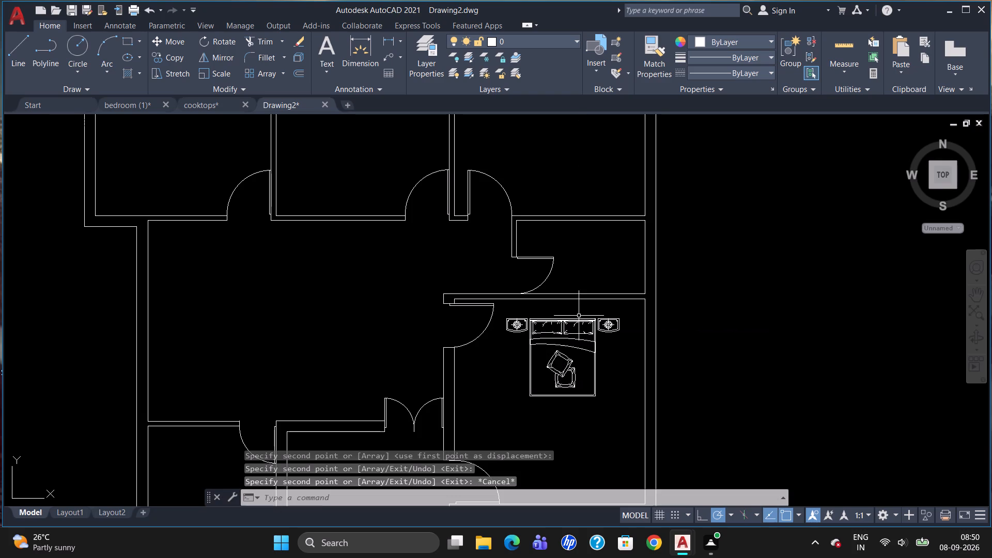
# Remove the short line crossing the west wall's thickness at the south face of the north-west room's stub partition.
pyautogui.scroll(-1, 415, 319)
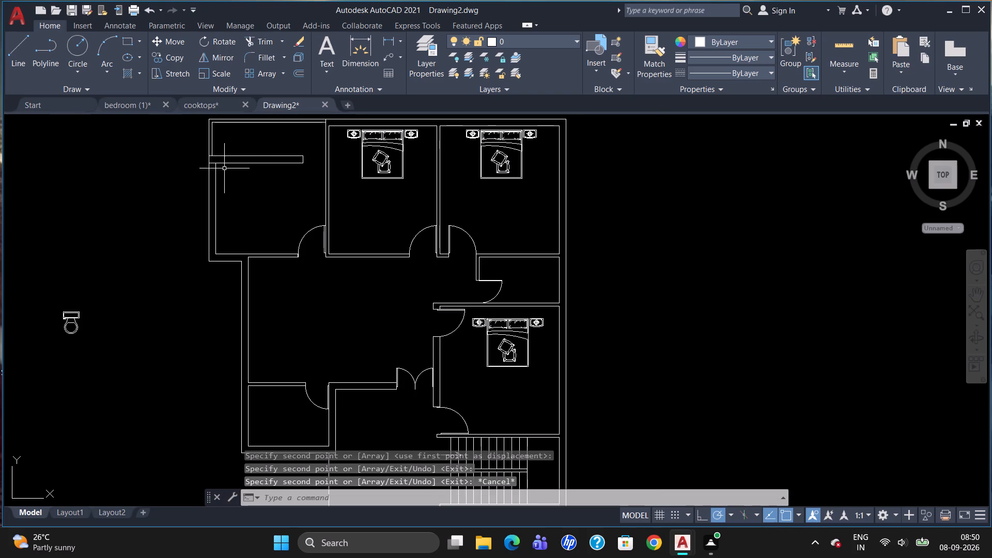
pyautogui.scroll(-1, 229, 175)
pyautogui.scroll(2, 201, 175)
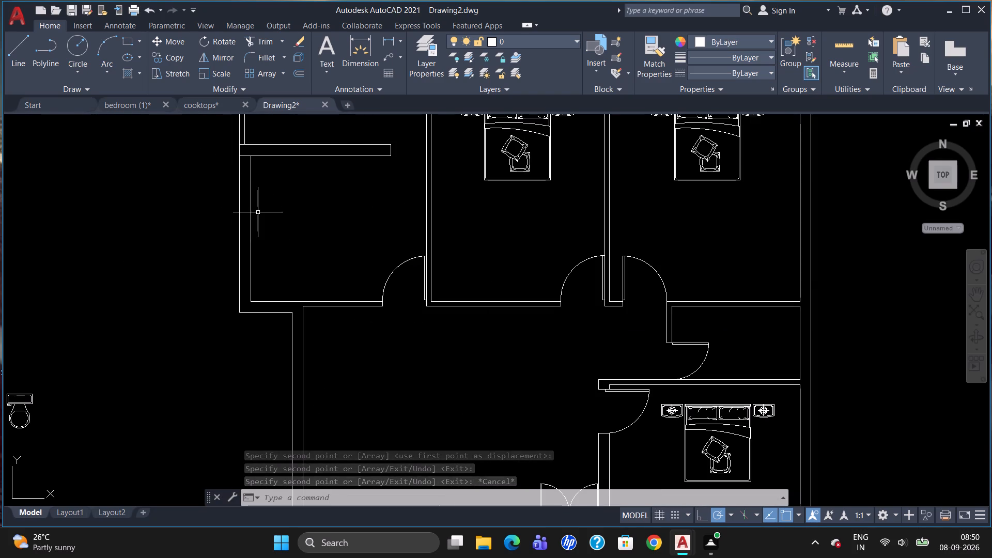
pyautogui.scroll(1, 258, 212)
pyautogui.scroll(-2, 255, 238)
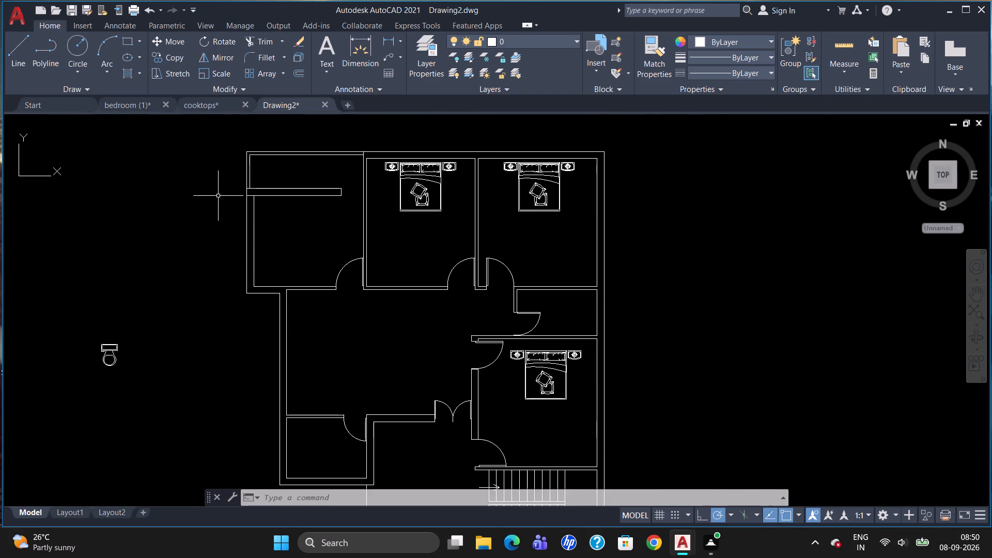
pyautogui.scroll(3, 218, 196)
pyautogui.scroll(-2, 398, 329)
pyautogui.write('TR')
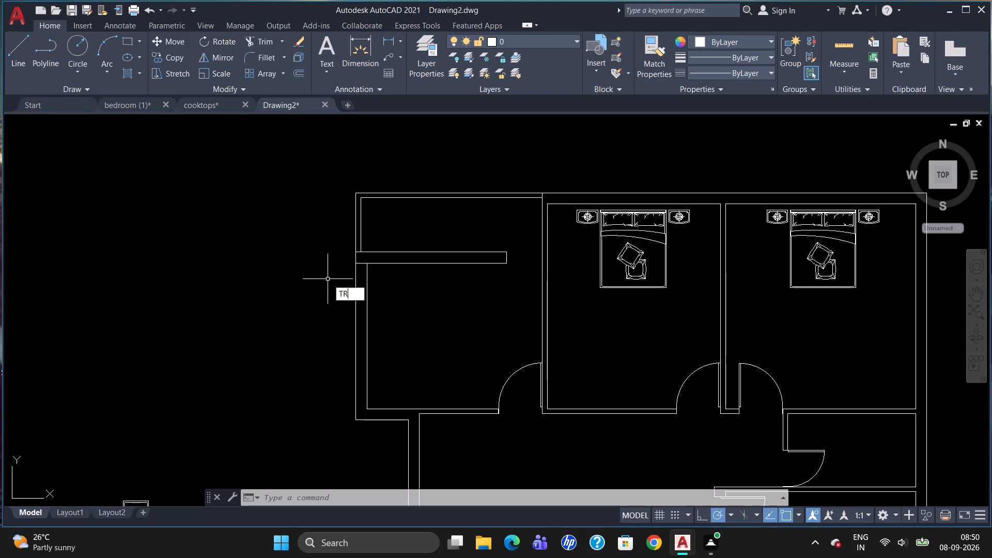
pyautogui.press('Return')
pyautogui.press('Return')
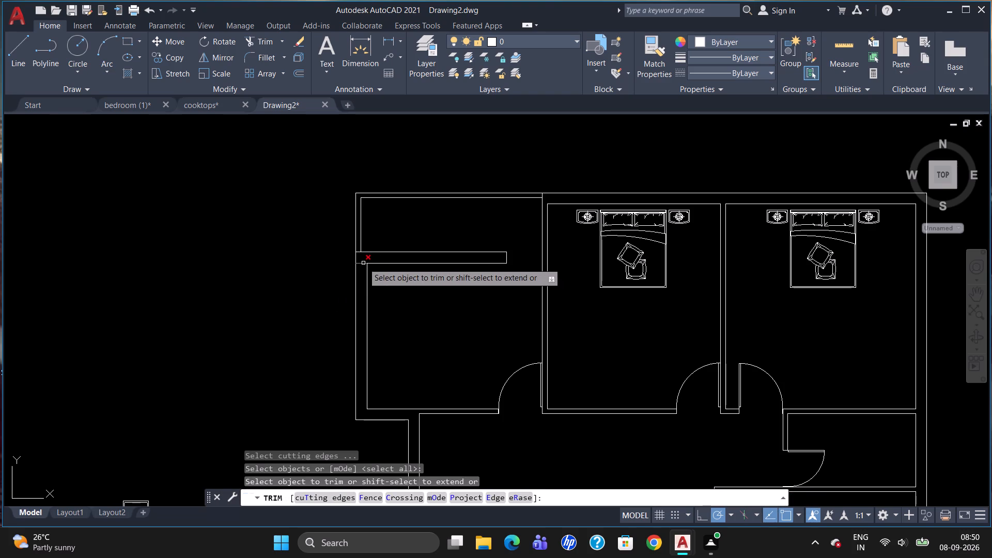
pyautogui.click(363, 263)
pyautogui.click(362, 263)
pyautogui.click(362, 263)
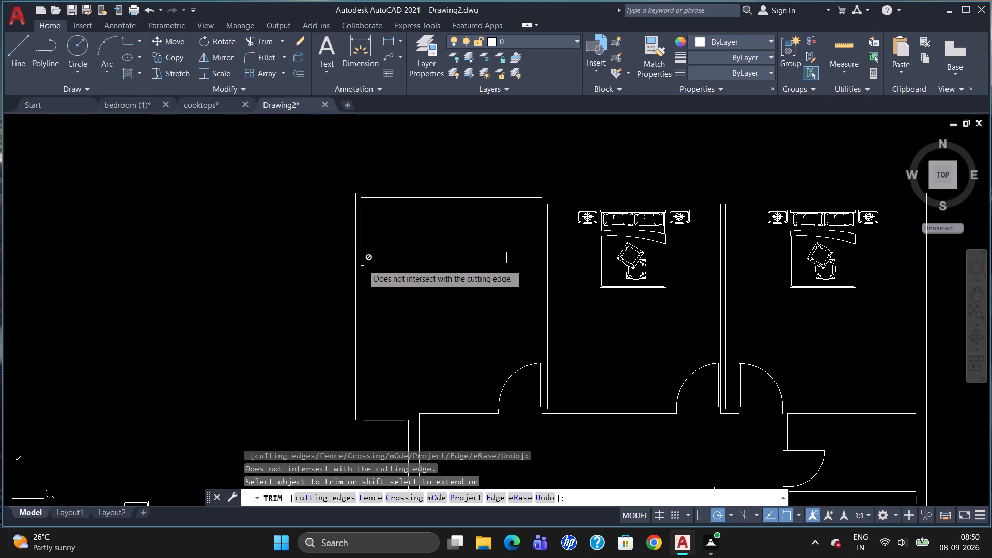
pyautogui.press('Escape')
pyautogui.click(361, 265)
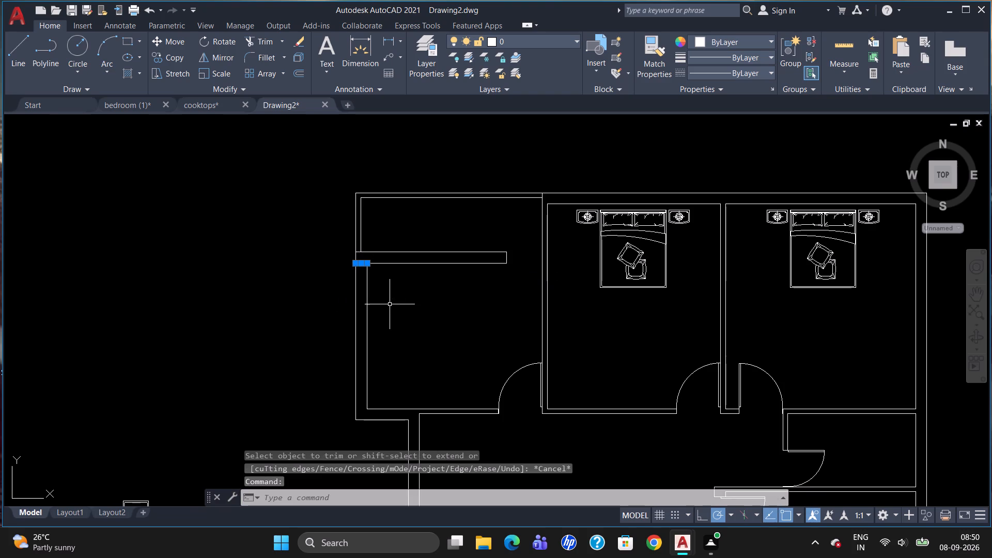
pyautogui.press('Delete')
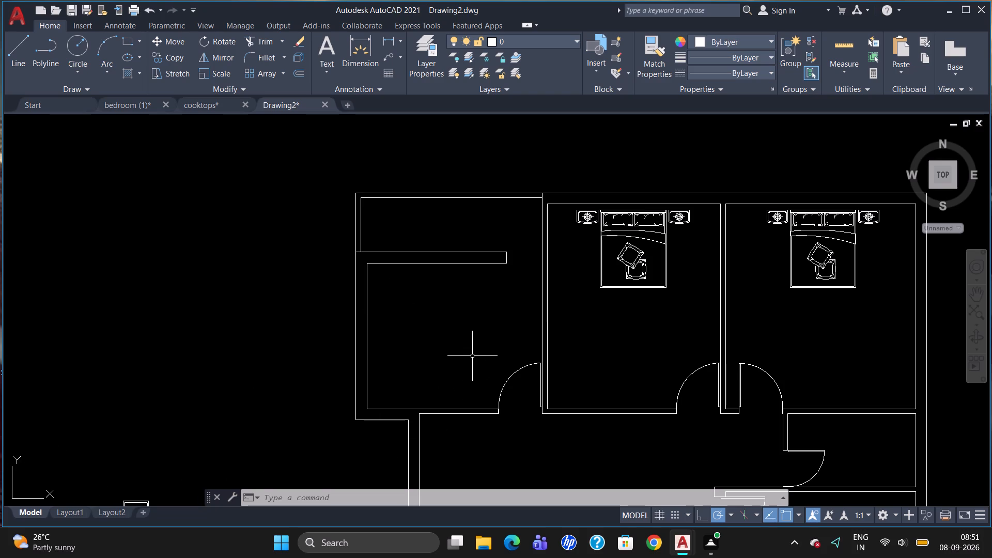
# Draw a line 2' south from the stub partition's east end in the north-west room, continuing west to the west wall's inner face.
pyautogui.press('l')
pyautogui.press('Return')
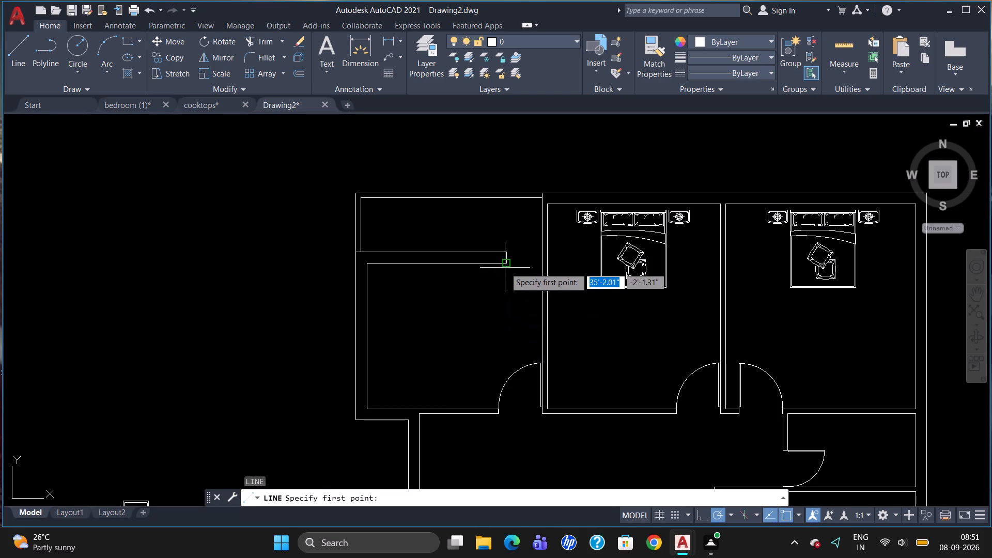
pyautogui.moveTo(505, 267); pyautogui.dragTo(505, 275)
pyautogui.write("2'")
pyautogui.press('Return')
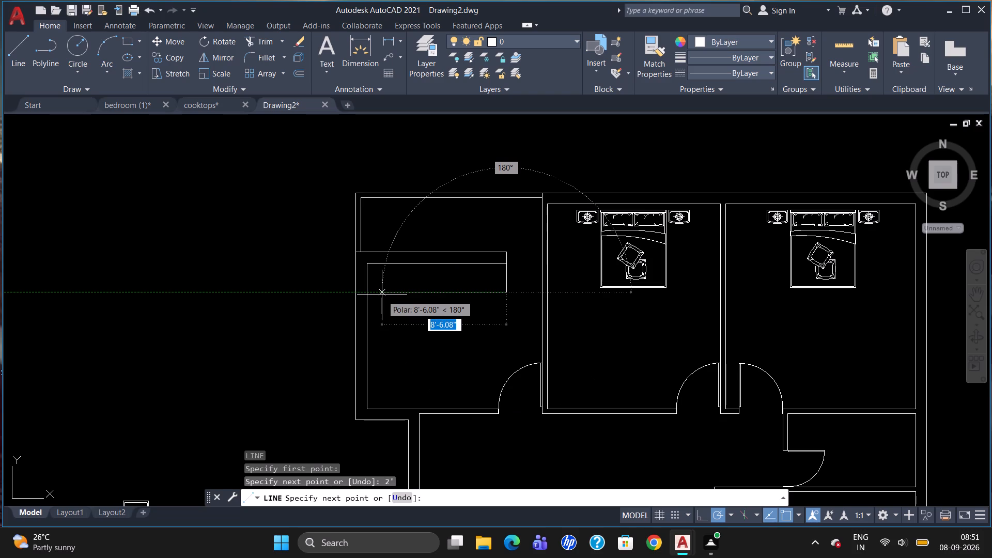
pyautogui.click(367, 296)
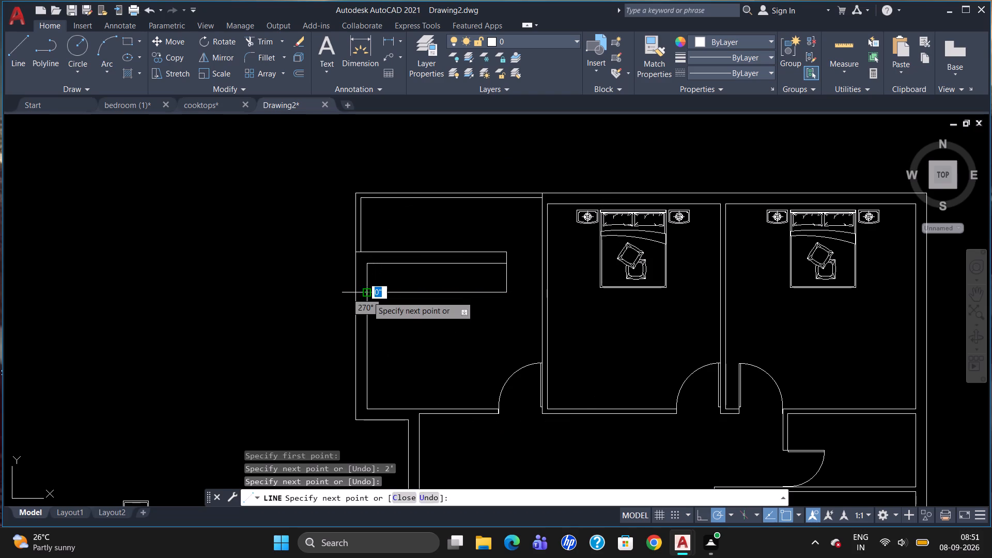
pyautogui.press('Escape')
# Draw a counter edge line 2' east of the west wall's inner face, from the south wall up to the horizontal counter line.
pyautogui.press('l')
pyautogui.press('Return')
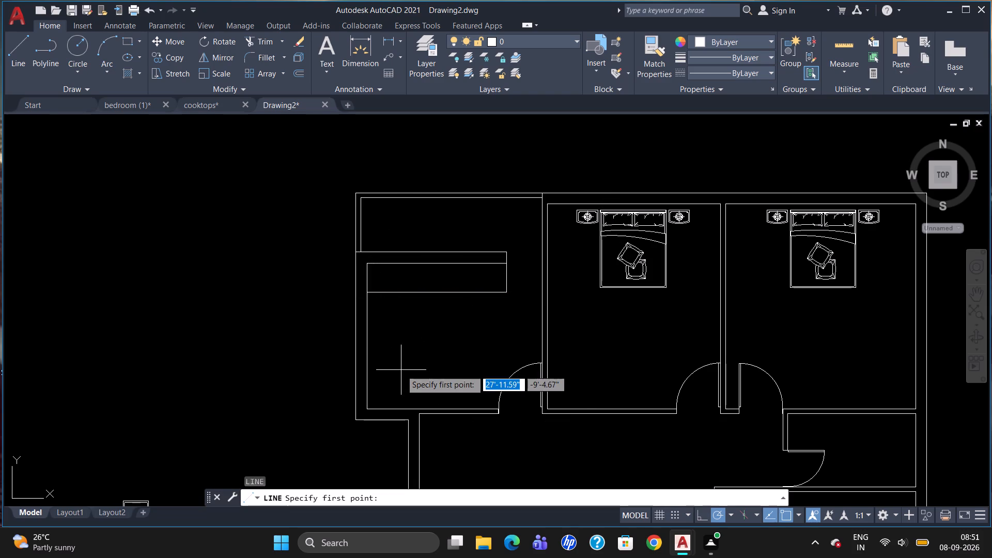
pyautogui.write('TK')
pyautogui.press('Return')
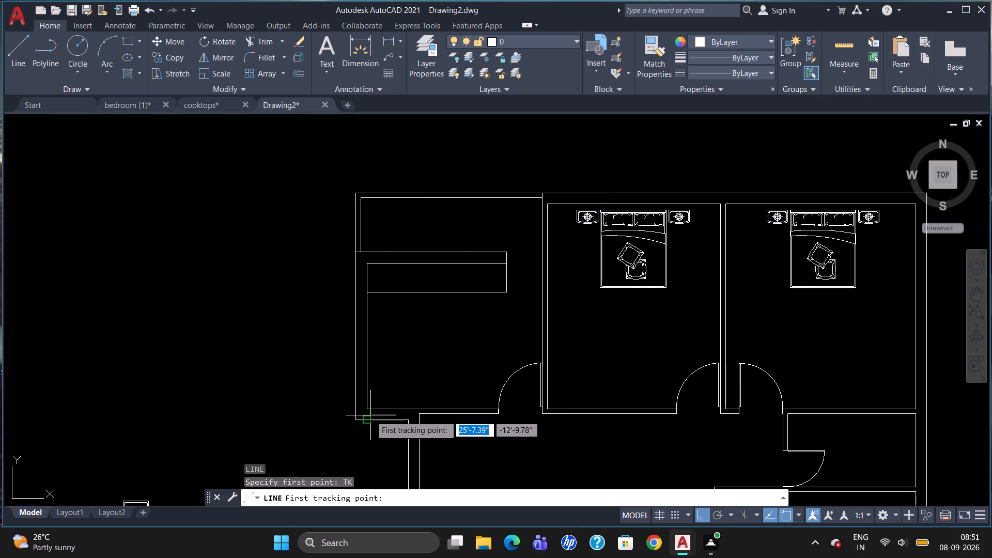
pyautogui.click(367, 409)
pyautogui.write("2'")
pyautogui.press('Return')
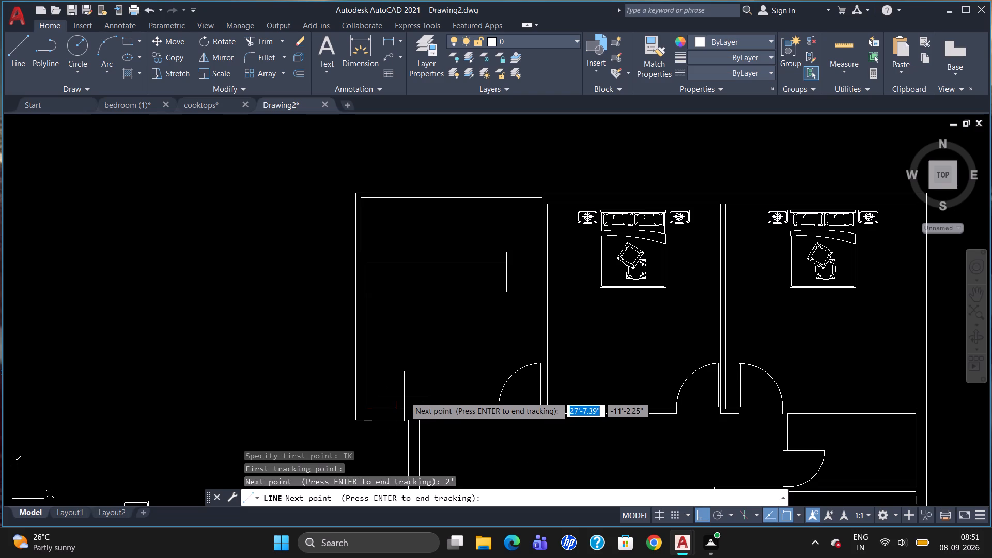
pyautogui.press('Return')
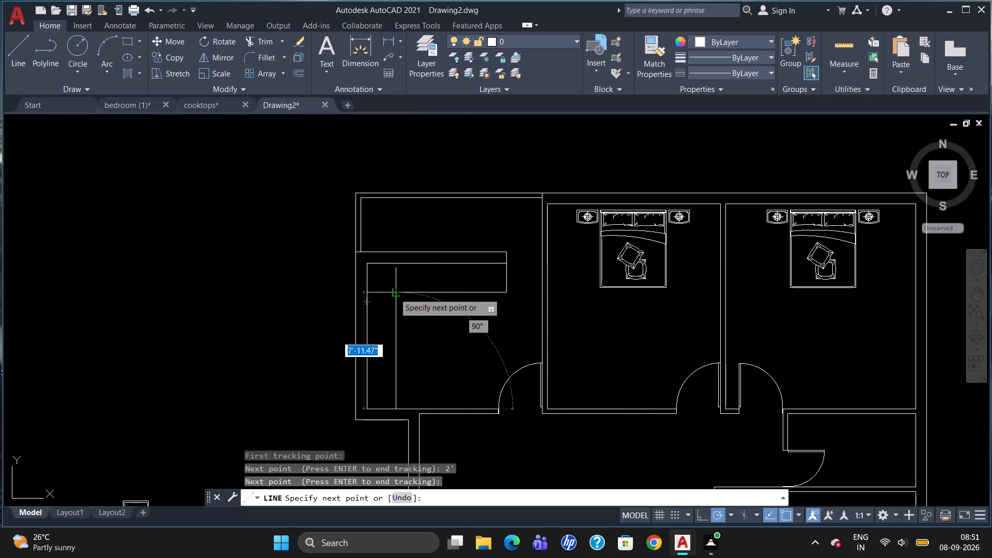
pyautogui.click(394, 293)
pyautogui.press('Escape')
# Trim the horizontal counter line between the west wall and the vertical edge to form an L-shaped counter.
pyautogui.write('TR')
pyautogui.press('Return')
pyautogui.press('Return')
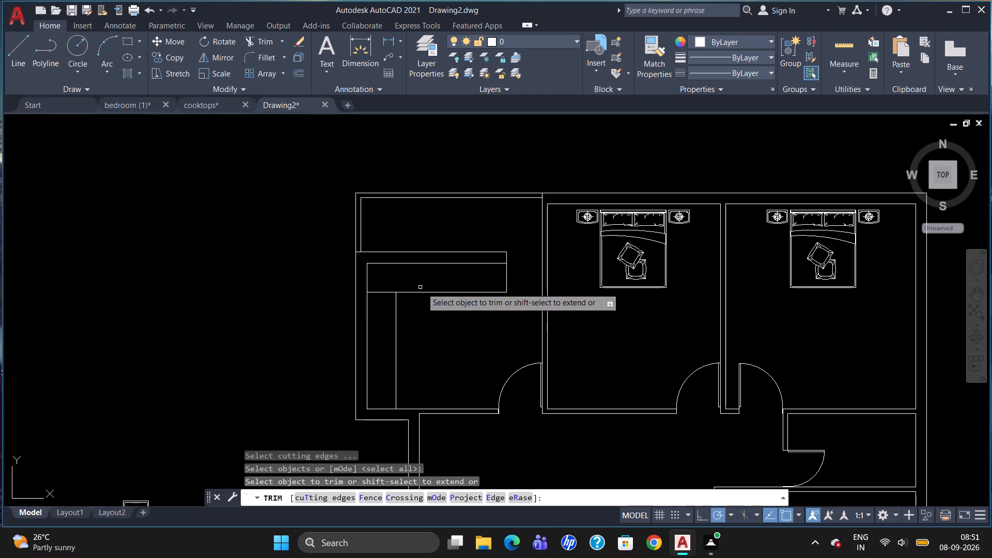
pyautogui.click(373, 292)
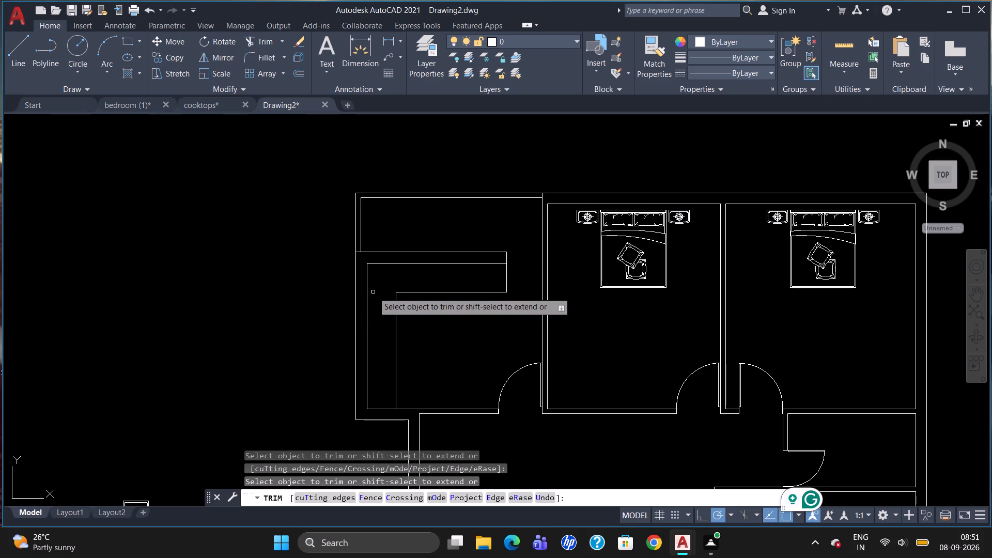
pyautogui.press('Escape')
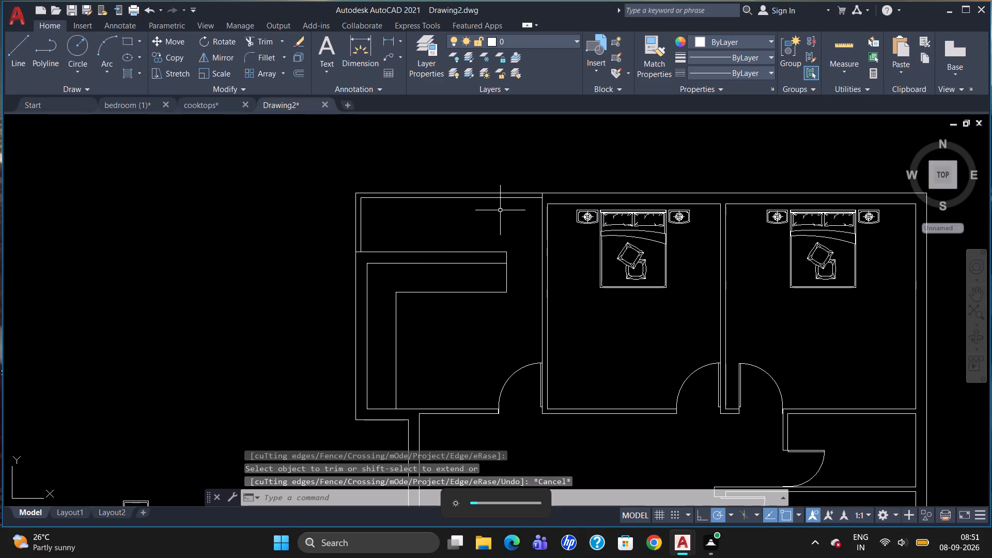
# Copy the south-west room's door into the north-west room's opening between the stub partition and the east wall, level with the partition's north face.
pyautogui.scroll(-1, 489, 231)
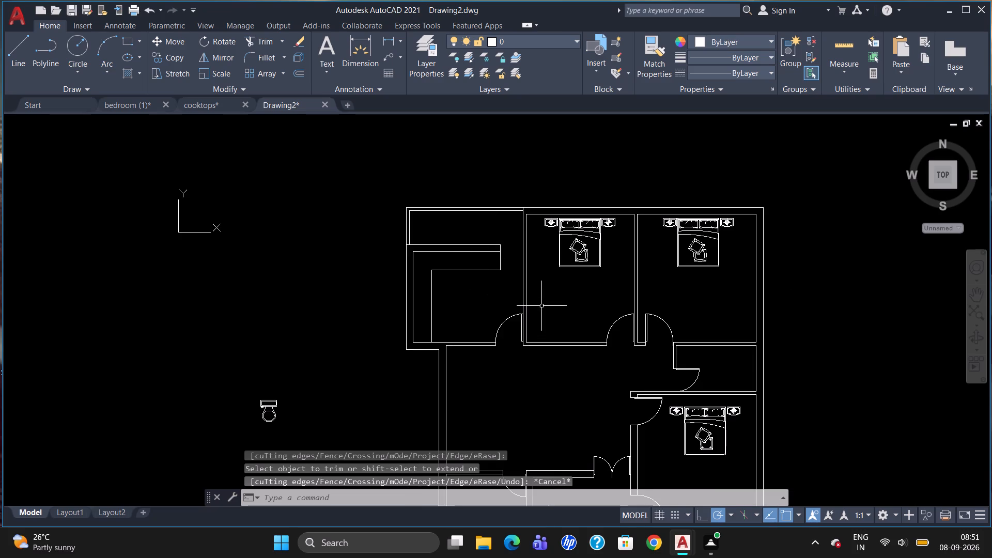
pyautogui.scroll(-1, 548, 243)
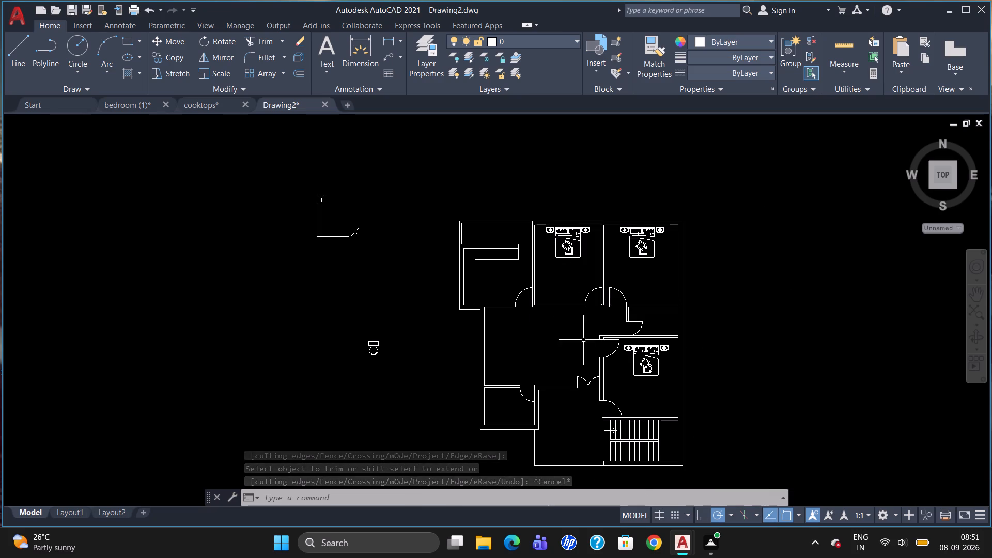
pyautogui.scroll(1, 540, 419)
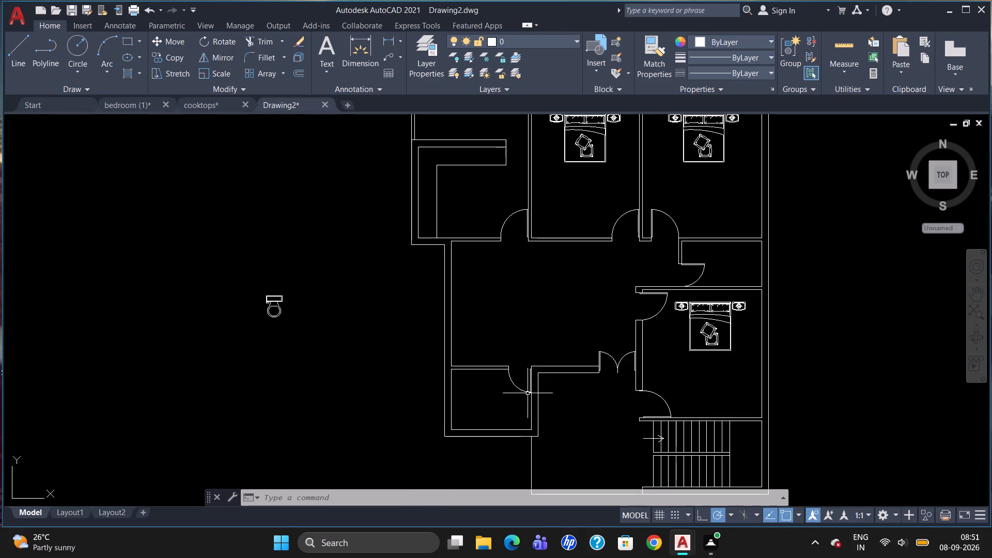
pyautogui.click(532, 385)
pyautogui.write('CO')
pyautogui.press('Return')
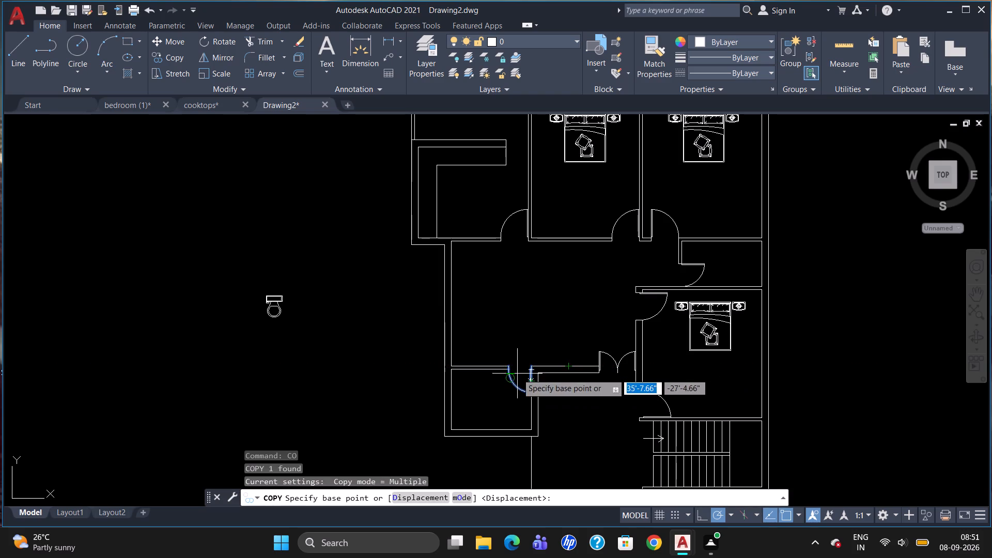
pyautogui.click(528, 366)
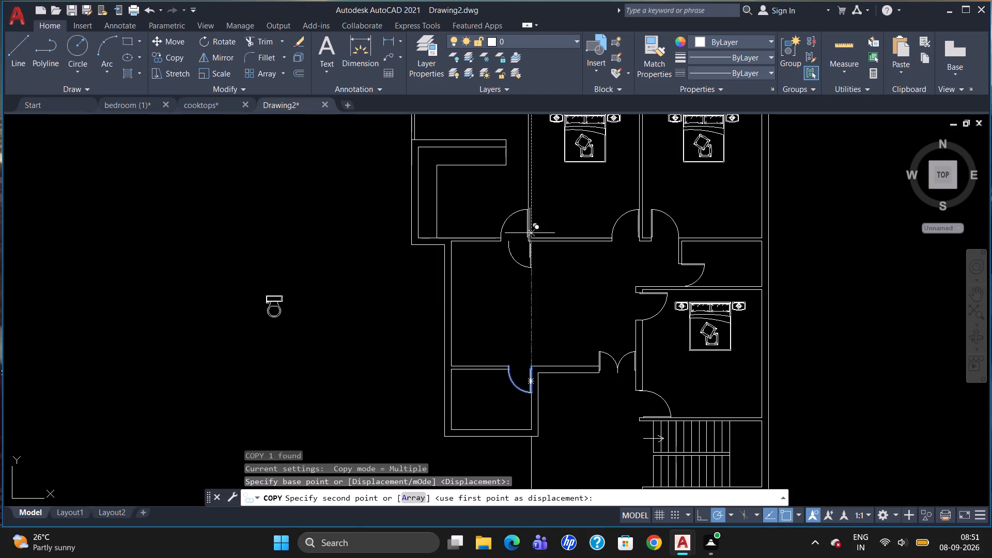
pyautogui.scroll(-1, 528, 233)
pyautogui.scroll(4, 519, 189)
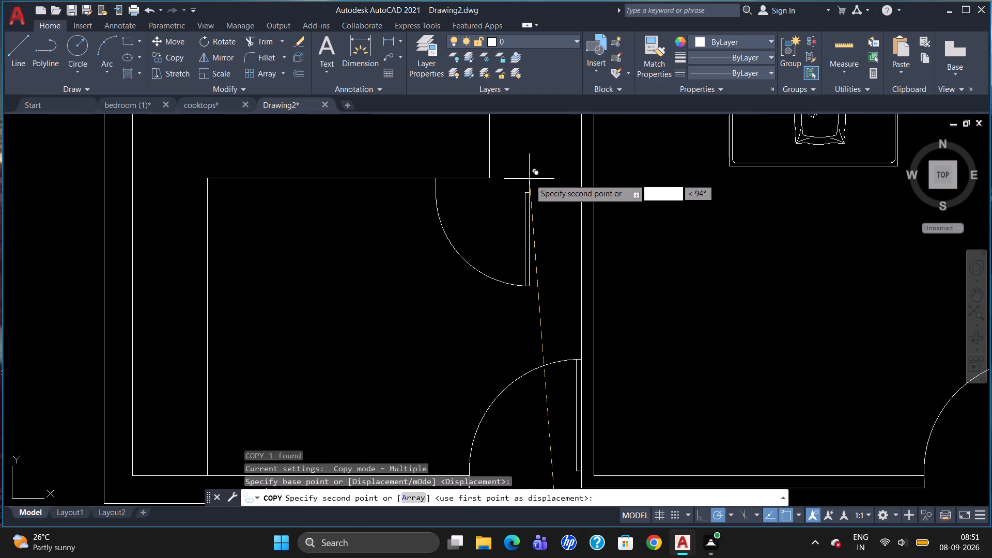
pyautogui.scroll(-3, 539, 198)
pyautogui.scroll(3, 553, 173)
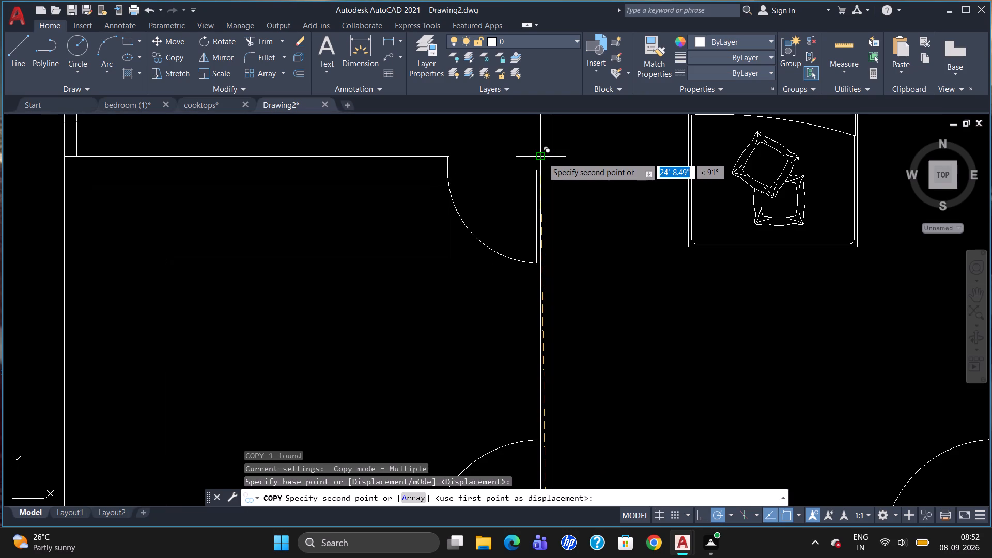
pyautogui.click(542, 158)
pyautogui.press('Escape')
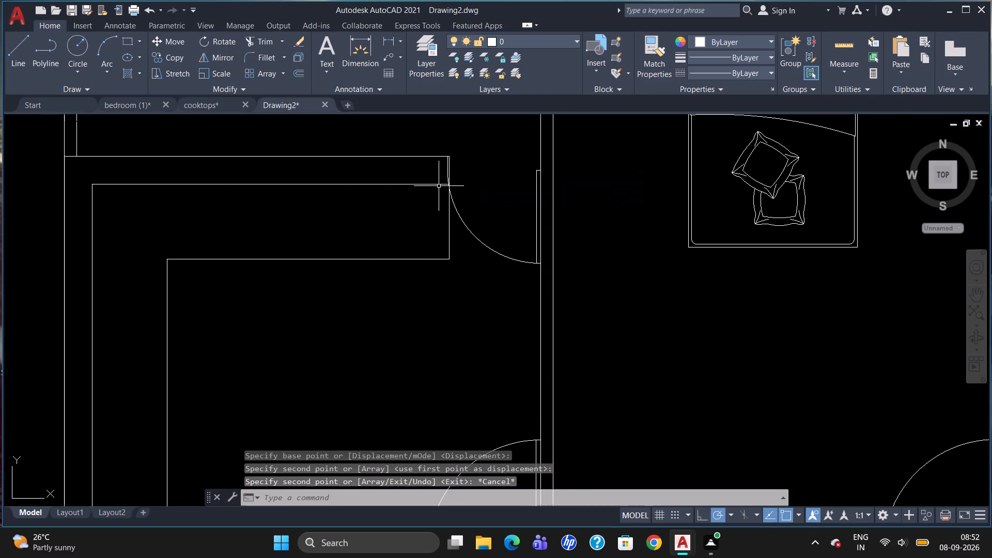
# Scale the copied door down slightly from its hinge-side corner at the east wall so it fits the opening.
pyautogui.scroll(-1, 439, 186)
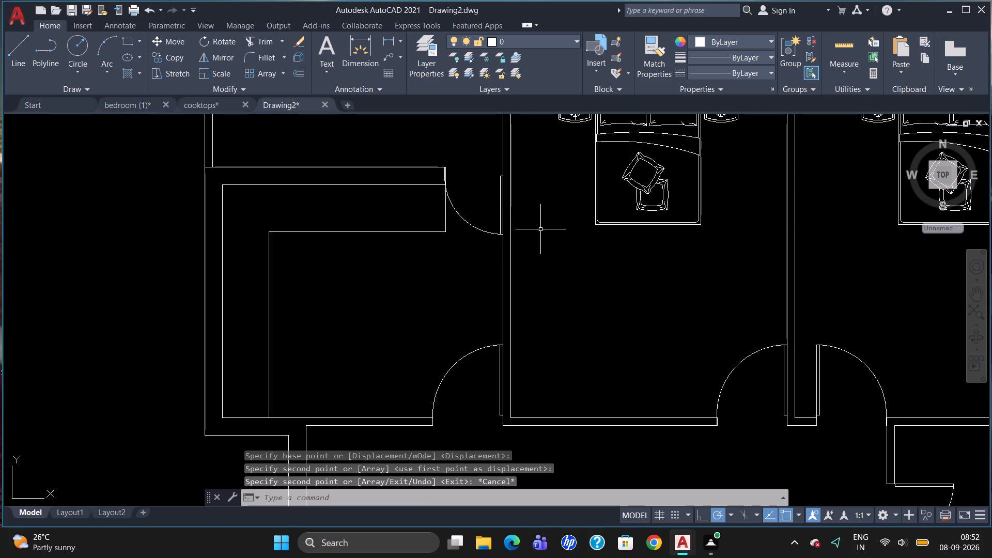
pyautogui.click(472, 226)
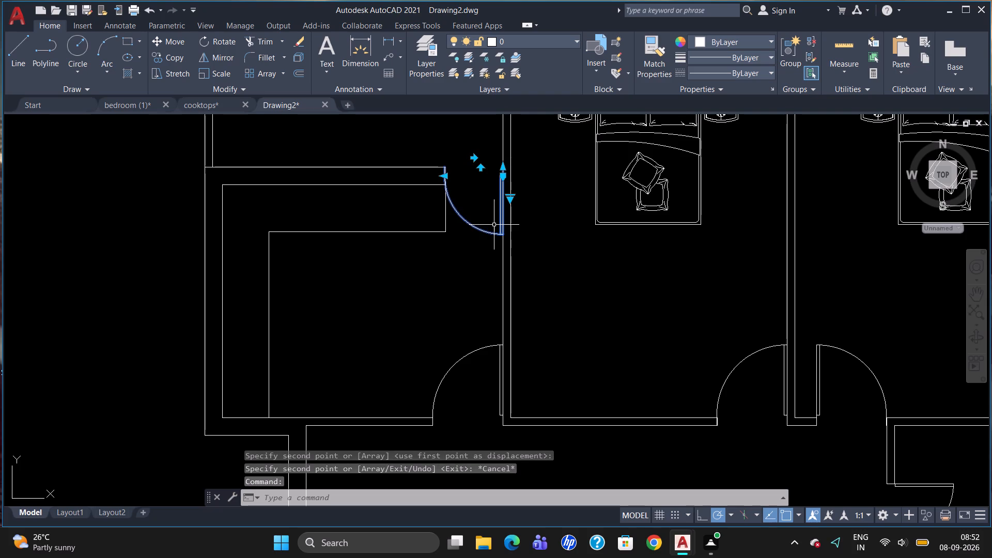
pyautogui.write('SC')
pyautogui.press('Return')
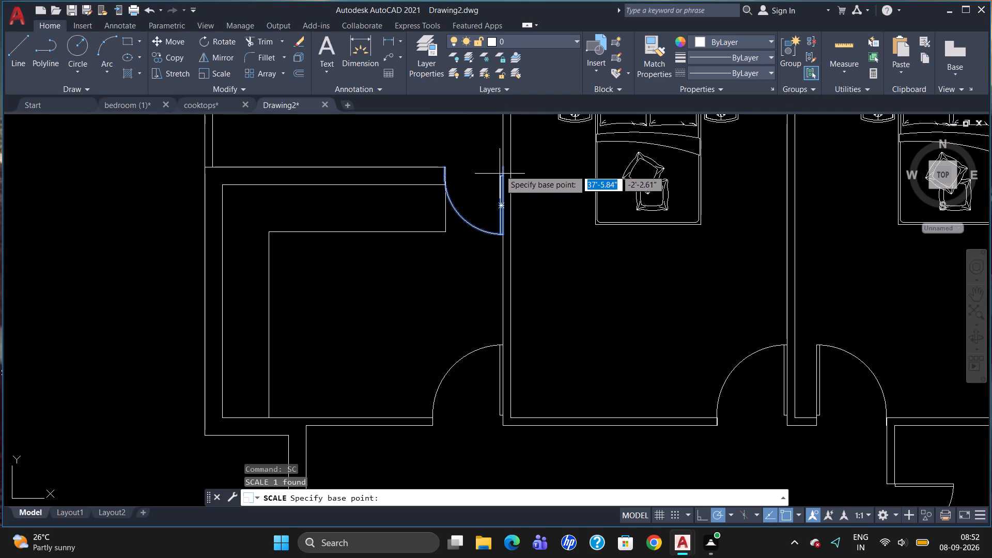
pyautogui.scroll(3, 499, 160)
pyautogui.click(522, 189)
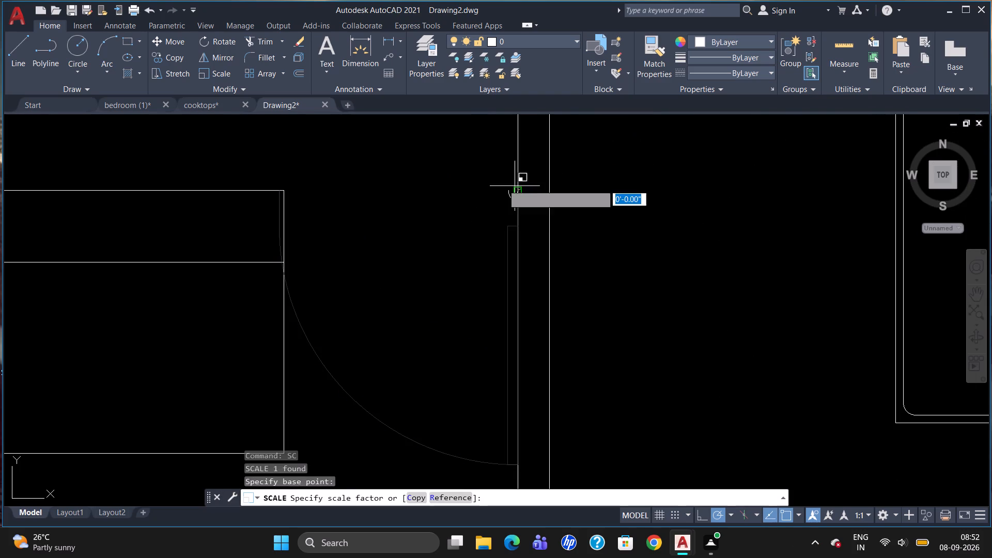
pyautogui.click(396, 246)
# Draw a rectangle 9" wide and 54" long in the empty space east of the floor plan.
pyautogui.scroll(-1, 461, 190)
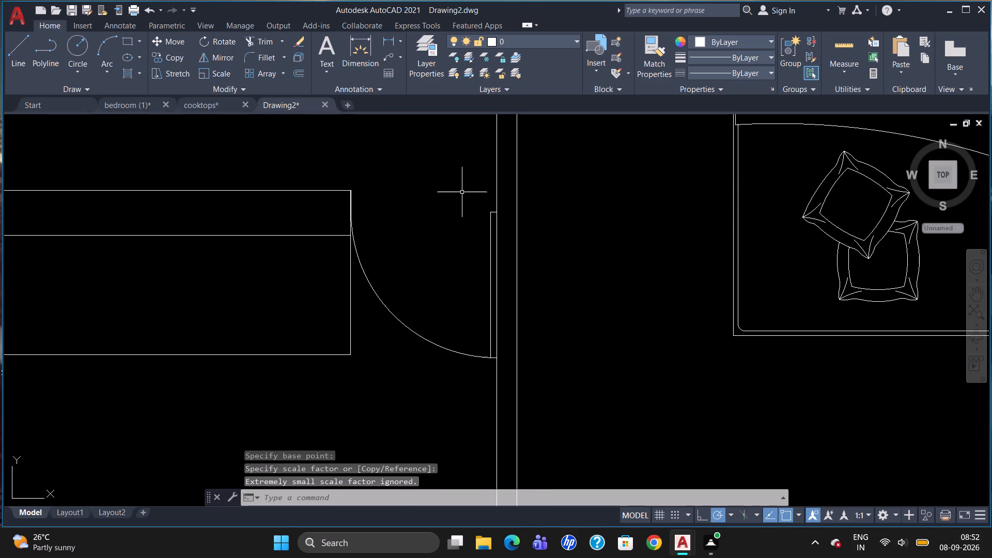
pyautogui.scroll(-2, 462, 192)
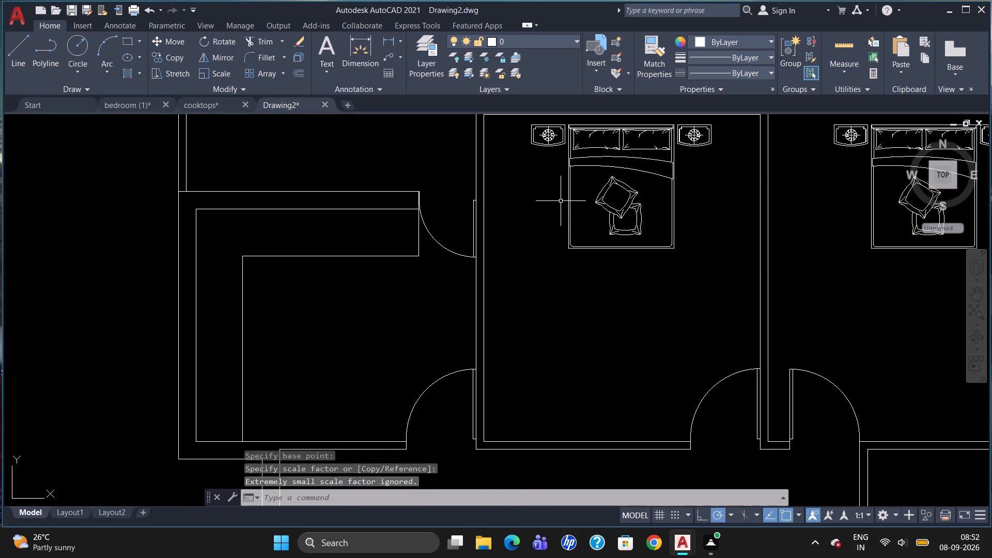
pyautogui.scroll(-1, 562, 198)
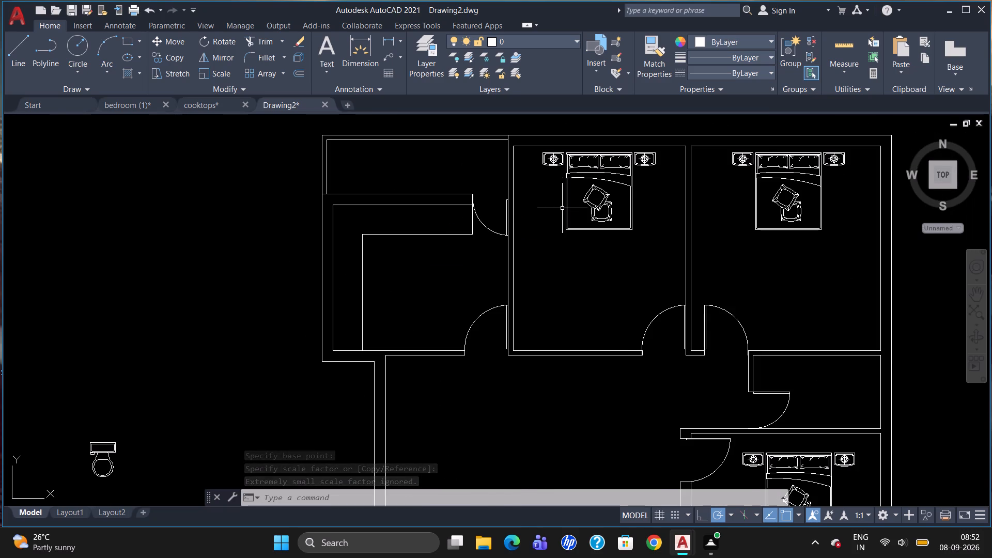
pyautogui.scroll(-1, 562, 214)
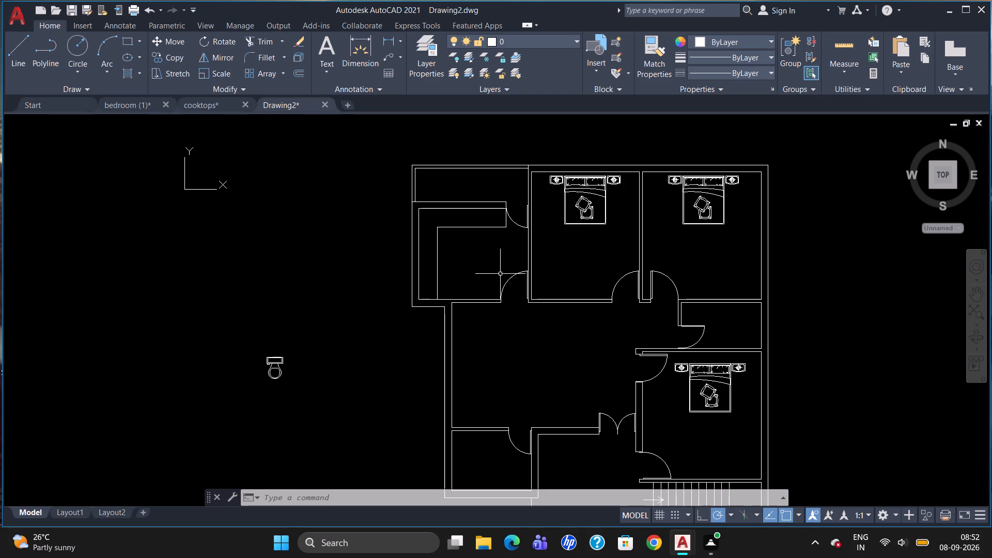
pyautogui.scroll(-1, 603, 205)
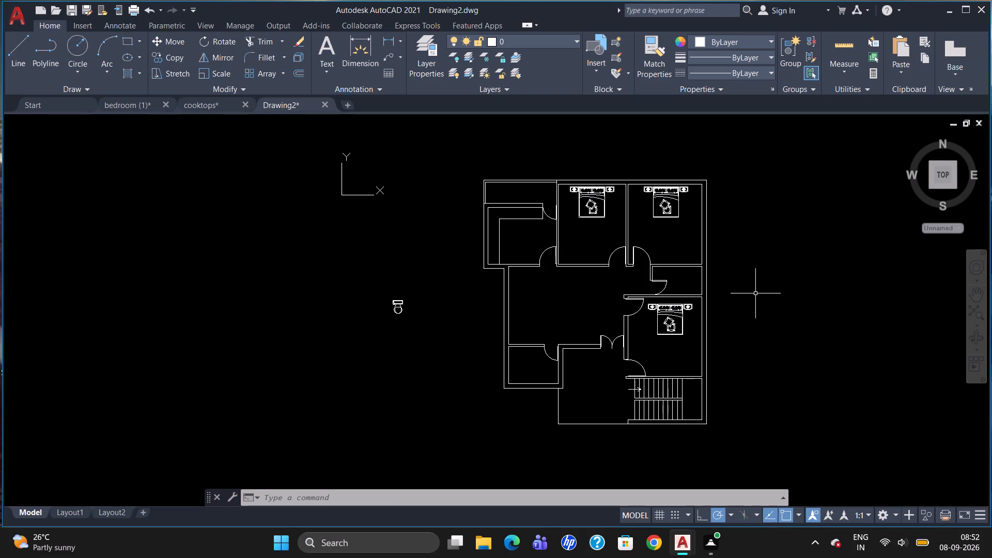
pyautogui.write('REC')
pyautogui.press('Return')
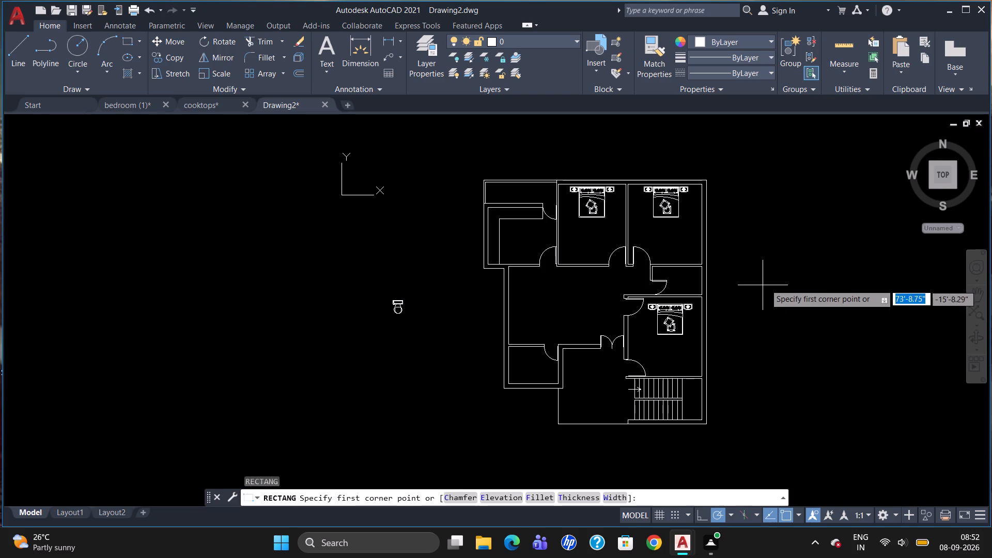
pyautogui.click(776, 265)
pyautogui.write('9"')
pyautogui.press('Tab')
pyautogui.press('4')
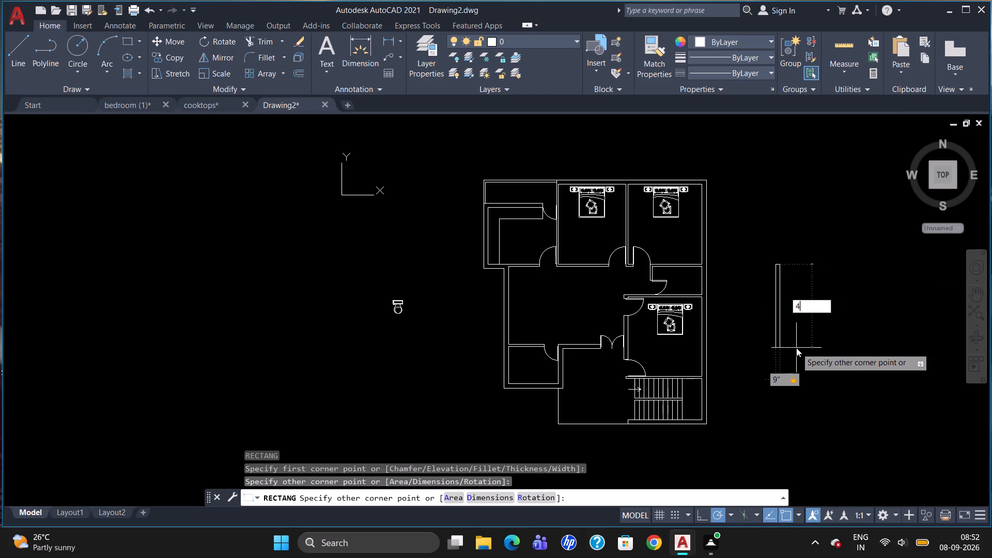
pyautogui.press('BackSpace')
pyautogui.write('54')
pyautogui.hotkey('shift', '"')
pyautogui.press('Return')
# Draw a centre line along the rectangle's length between the midpoints of its short sides.
pyautogui.press('l')
pyautogui.press('Return')
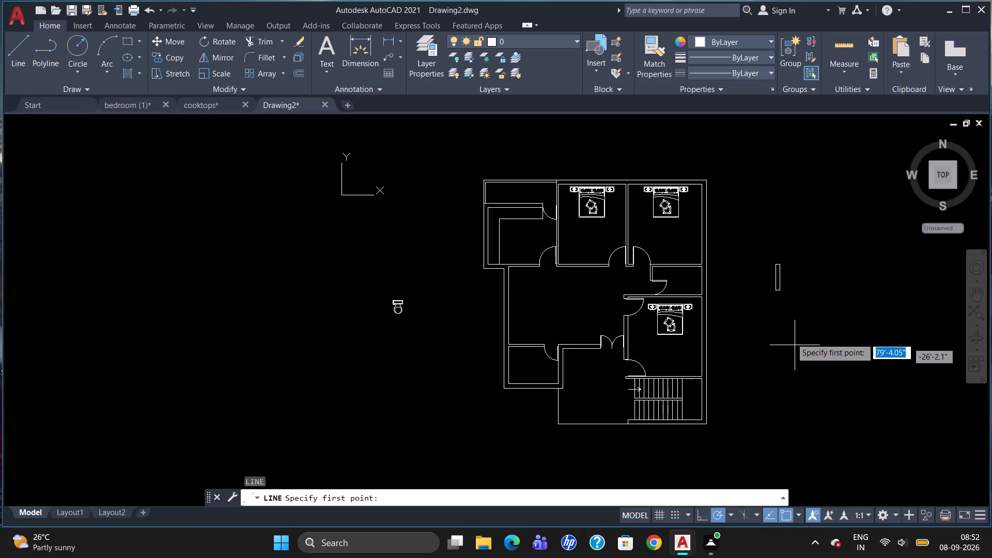
pyautogui.scroll(2, 770, 272)
pyautogui.click(787, 248)
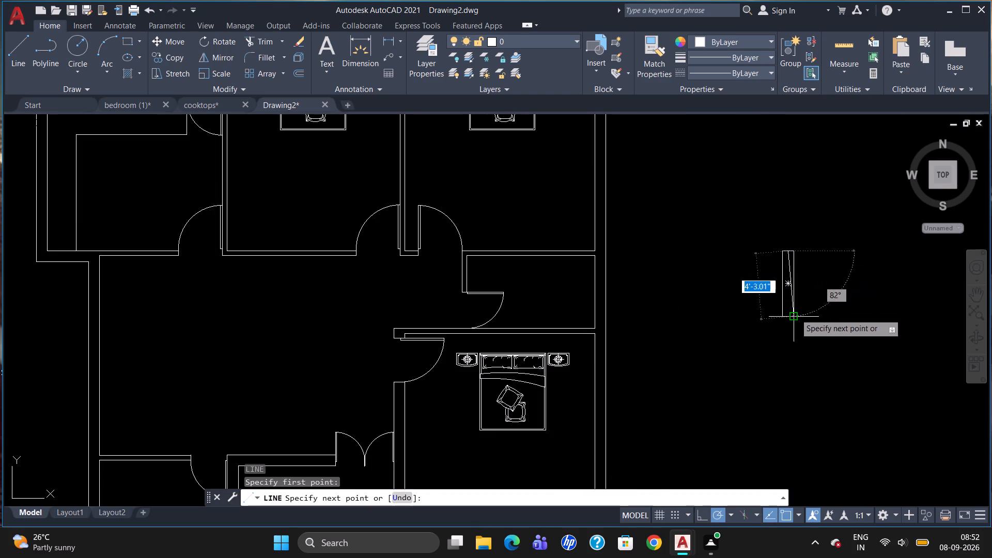
pyautogui.click(788, 313)
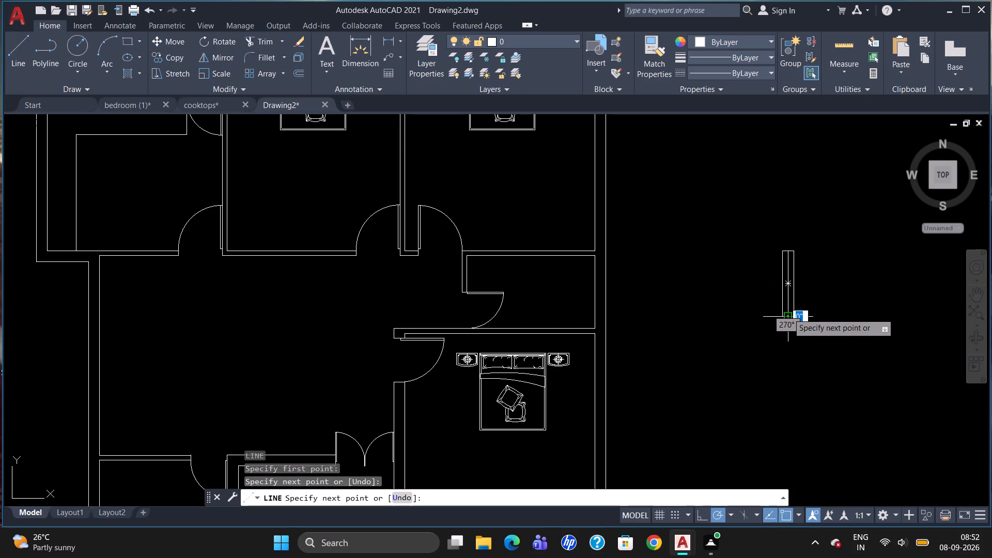
pyautogui.press('Escape')
# Group the 9" by 54" rectangle and its centre line into one window symbol.
pyautogui.moveTo(838, 302); pyautogui.dragTo(729, 309)
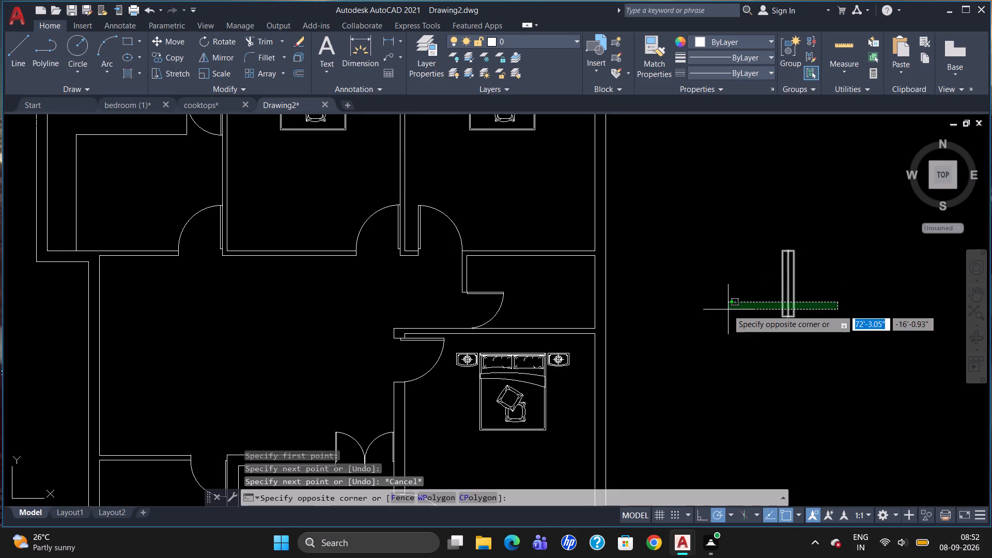
pyautogui.click(850, 291)
pyautogui.moveTo(835, 291); pyautogui.dragTo(783, 294)
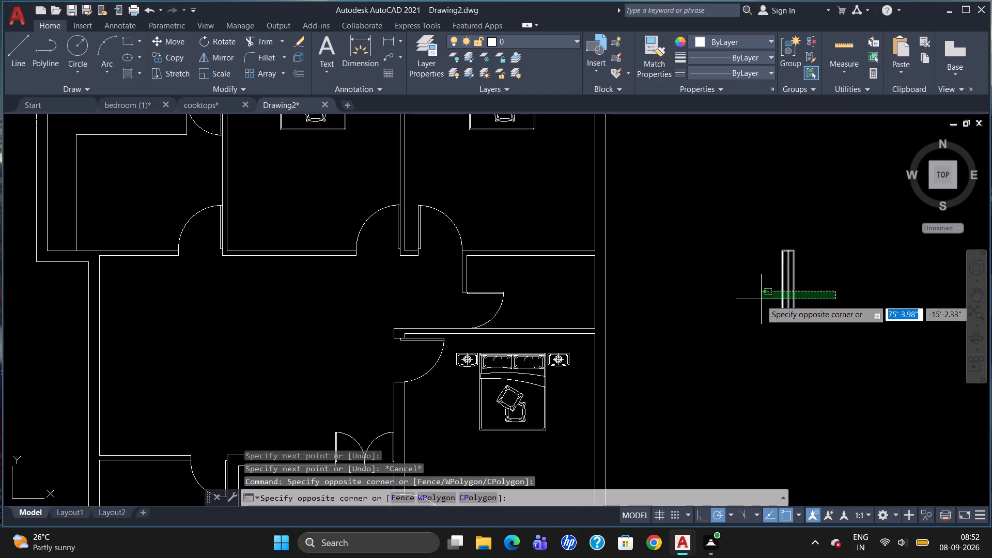
pyautogui.click(761, 300)
pyautogui.click(782, 61)
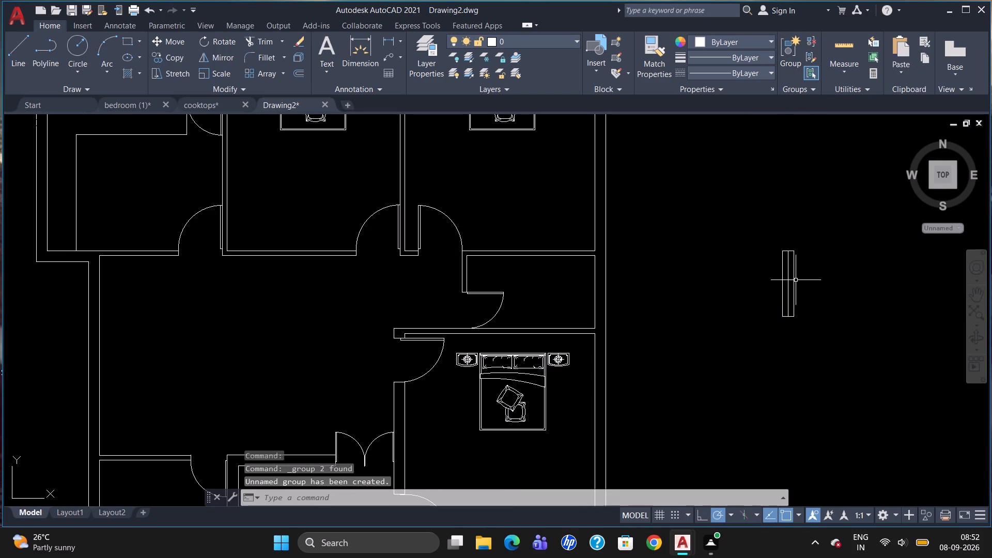
# Move the window symbol by its north-east corner into the north-east bedroom's east wall, flush with the wall's outer face.
pyautogui.click(793, 282)
pyautogui.press('m')
pyautogui.press('Return')
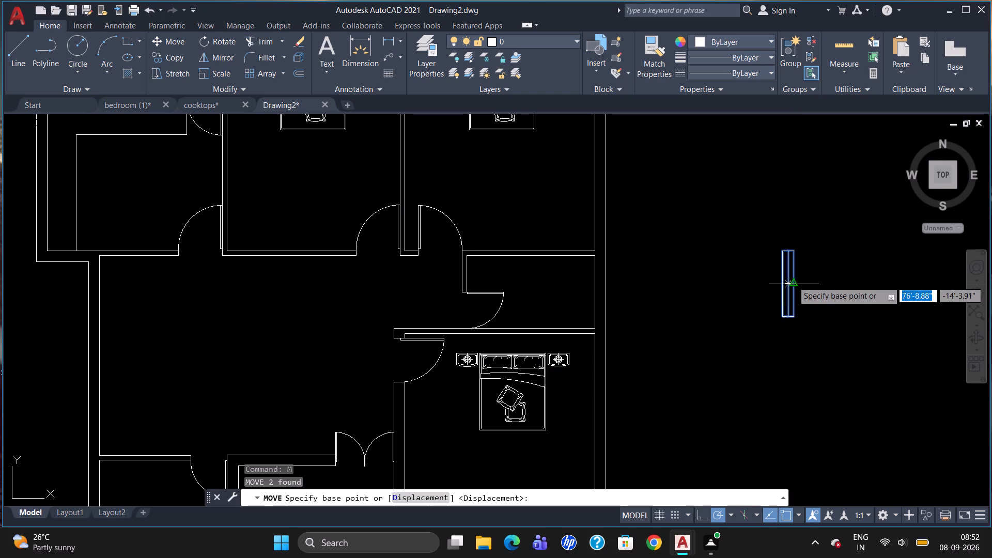
pyautogui.click(793, 252)
pyautogui.scroll(-3, 700, 256)
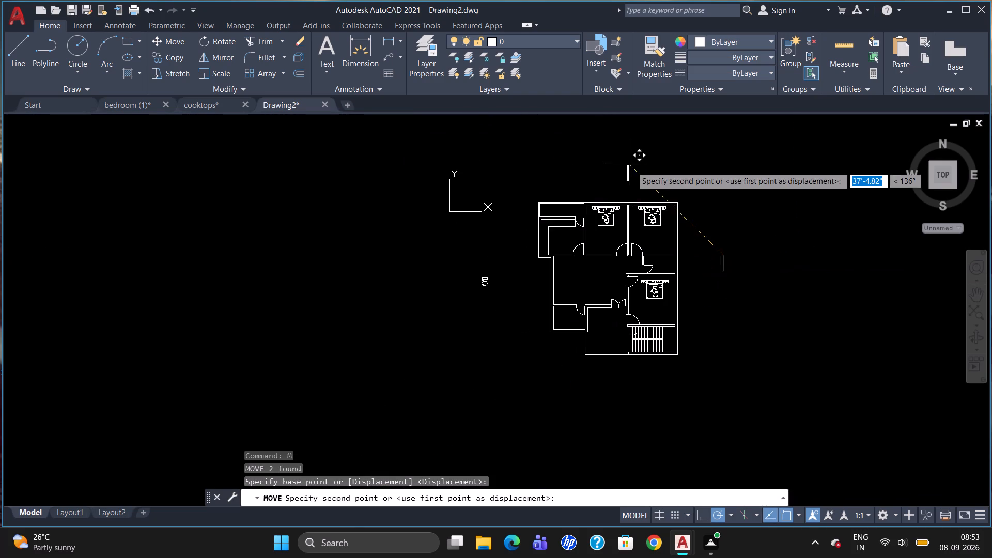
pyautogui.scroll(4, 660, 208)
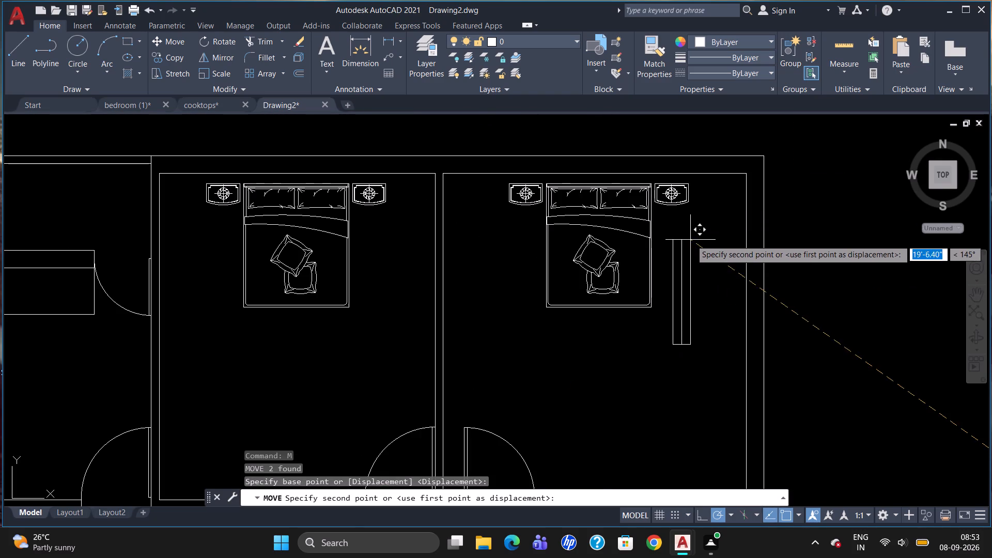
pyautogui.scroll(2, 773, 302)
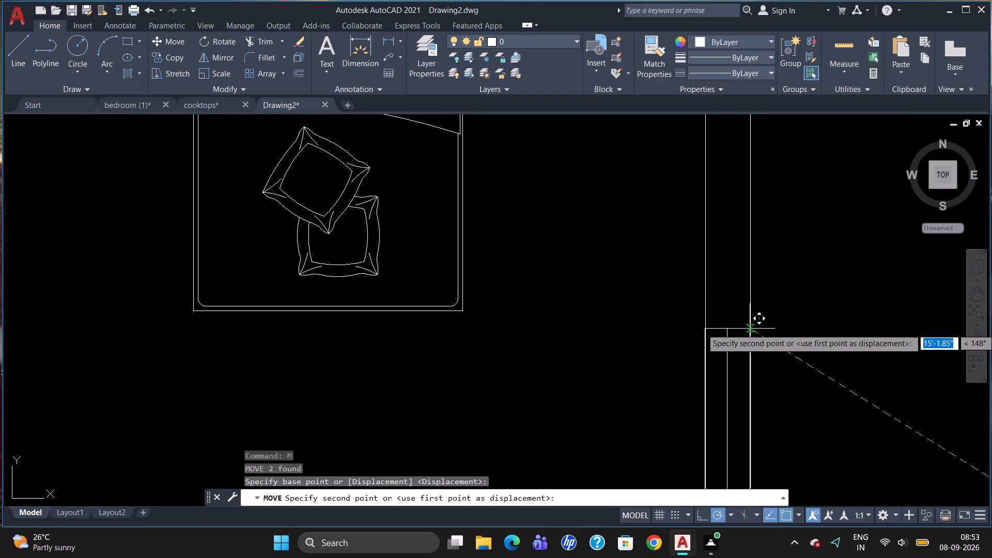
pyautogui.click(750, 329)
pyautogui.scroll(-3, 709, 223)
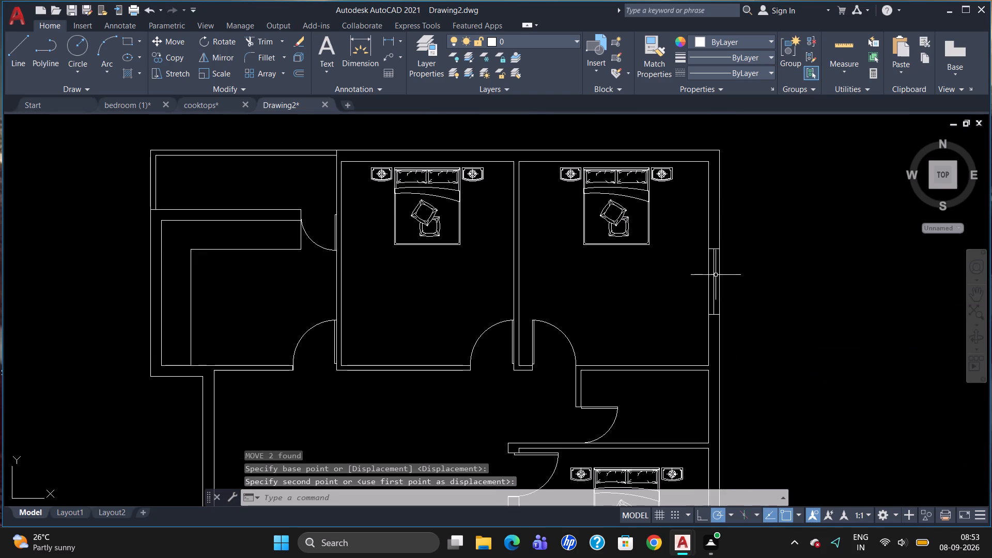
# Copy the window from its north edge's midpoint about 16' straight south into the east wall of the bedroom above the staircase.
pyautogui.click(716, 275)
pyautogui.write('CO')
pyautogui.press('Return')
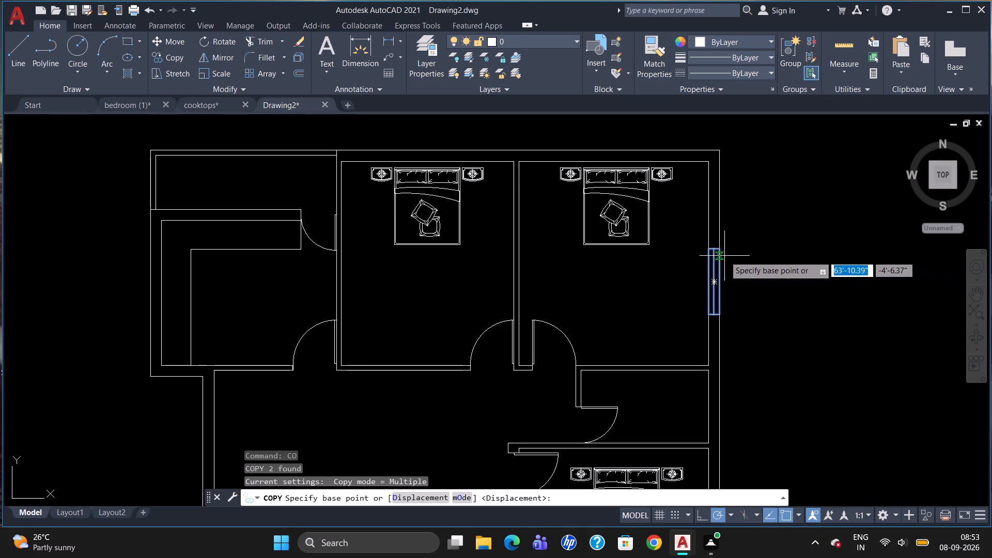
pyautogui.click(717, 251)
pyautogui.scroll(-3, 711, 342)
pyautogui.scroll(4, 710, 381)
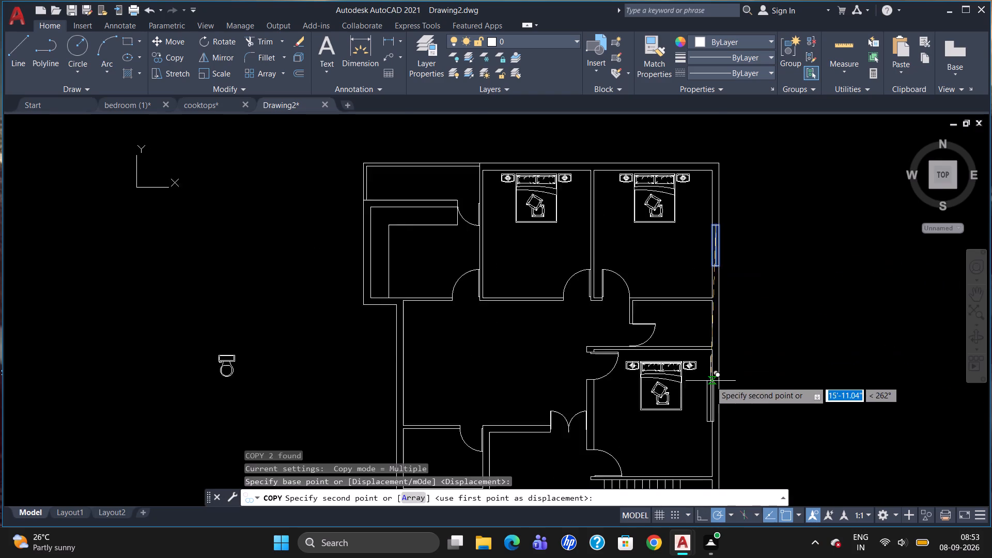
pyautogui.scroll(2, 724, 361)
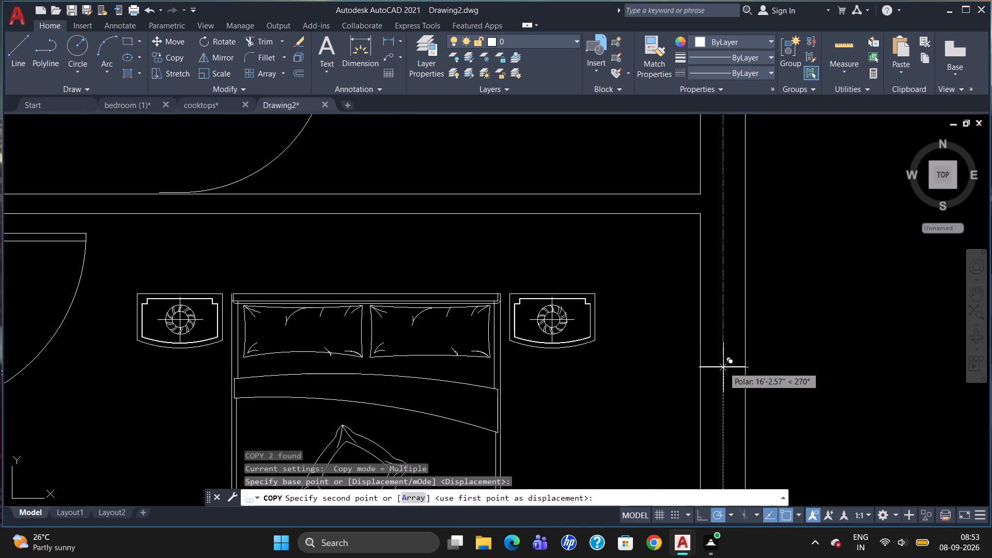
pyautogui.click(723, 372)
# Place another copy of the window in the central hall's west wall, about midway along it, and finish copying.
pyautogui.scroll(-4, 674, 330)
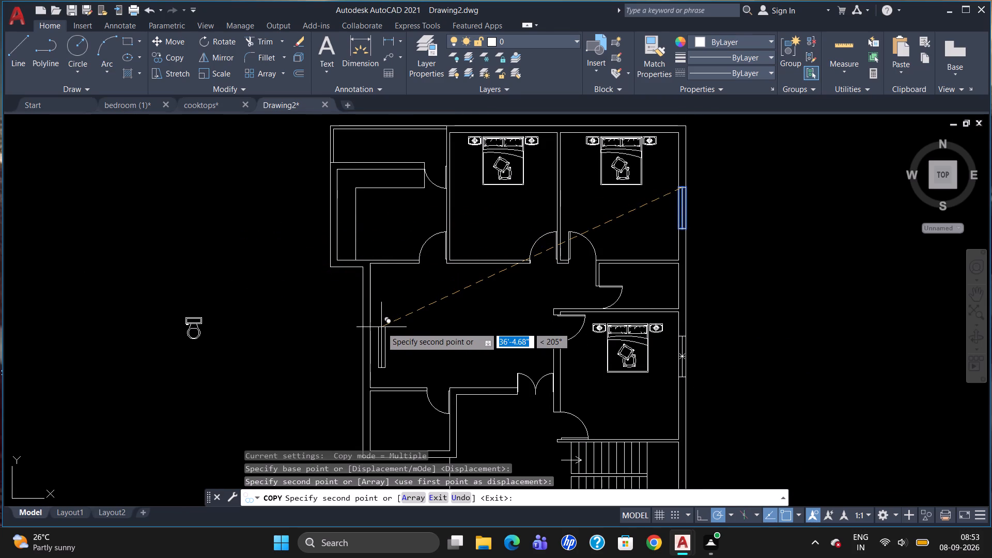
pyautogui.scroll(4, 367, 328)
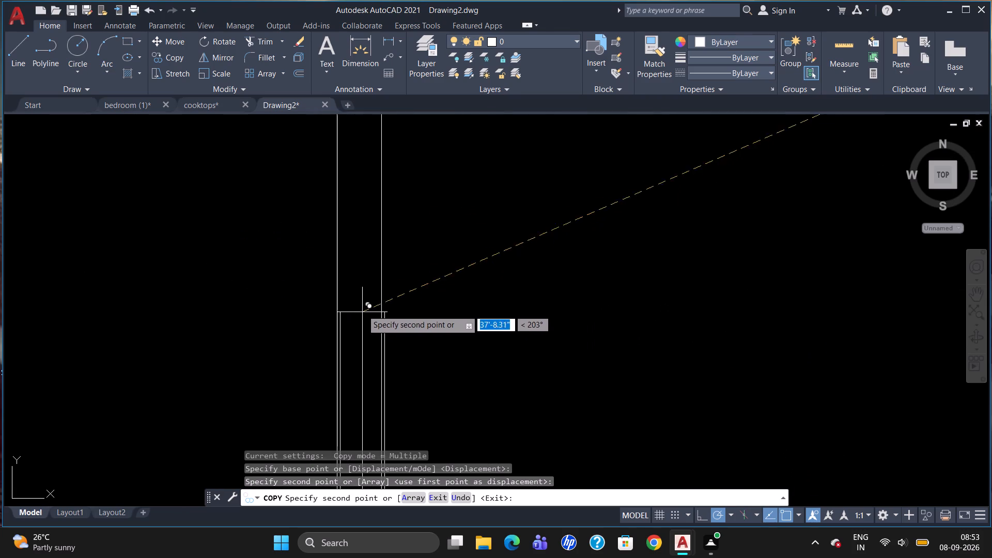
pyautogui.click(359, 265)
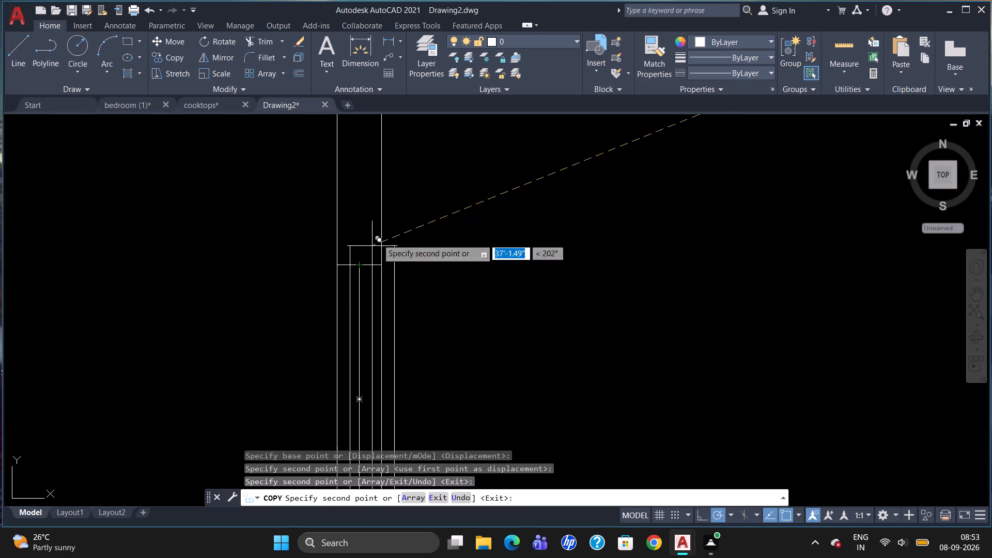
pyautogui.scroll(-4, 405, 205)
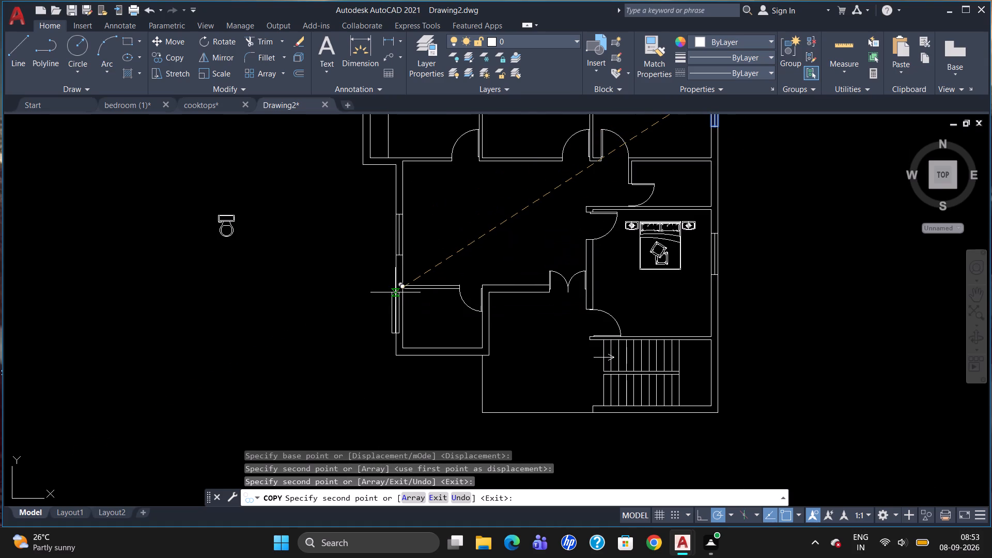
pyautogui.press('Escape')
pyautogui.scroll(-1, 393, 293)
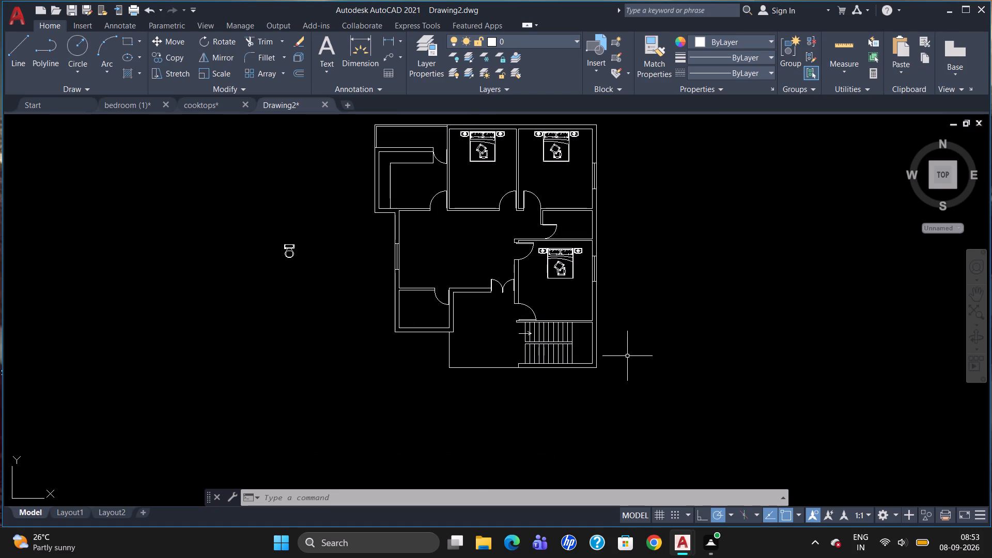
# Draw a rectangle 34" wide and 9" high in the empty space east of the floor plan.
pyautogui.write('REC')
pyautogui.press('Return')
pyautogui.moveTo(702, 262); pyautogui.dragTo(702, 269)
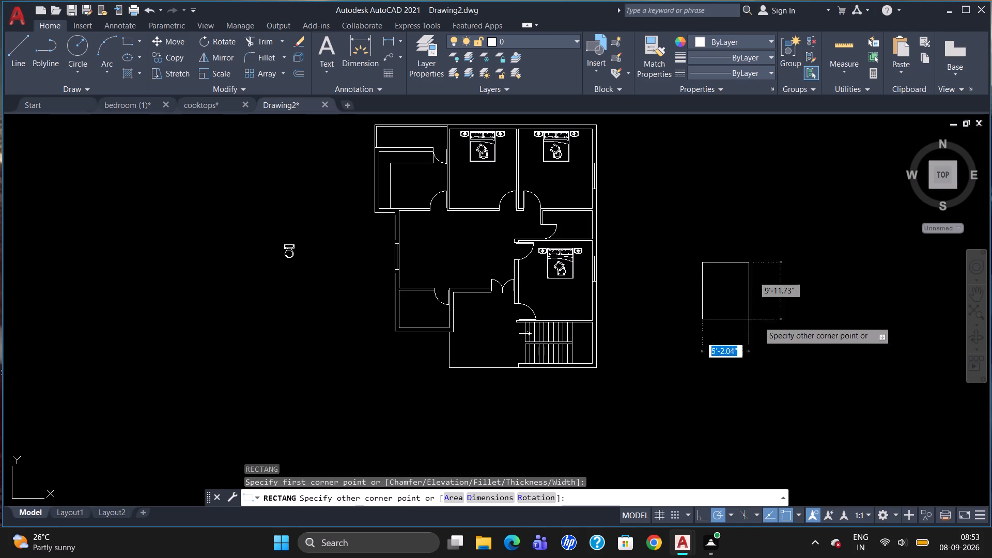
pyautogui.write('34"')
pyautogui.press('Tab')
pyautogui.press('9')
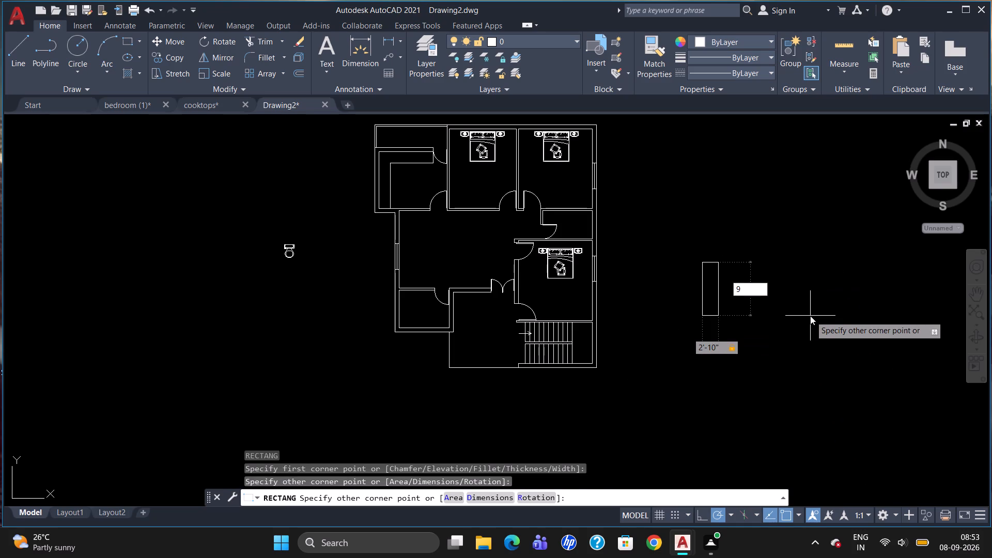
pyautogui.hotkey('shift', '"')
pyautogui.press('Return')
# Draw a horizontal centre line between the midpoints of the 34" rectangle's short sides.
pyautogui.press('l')
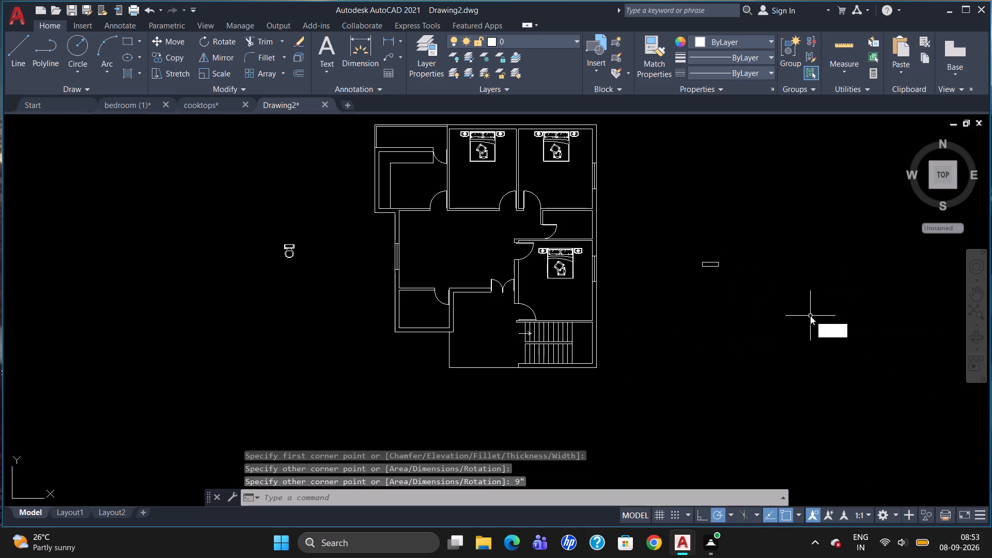
pyautogui.press('Return')
pyautogui.scroll(2, 678, 256)
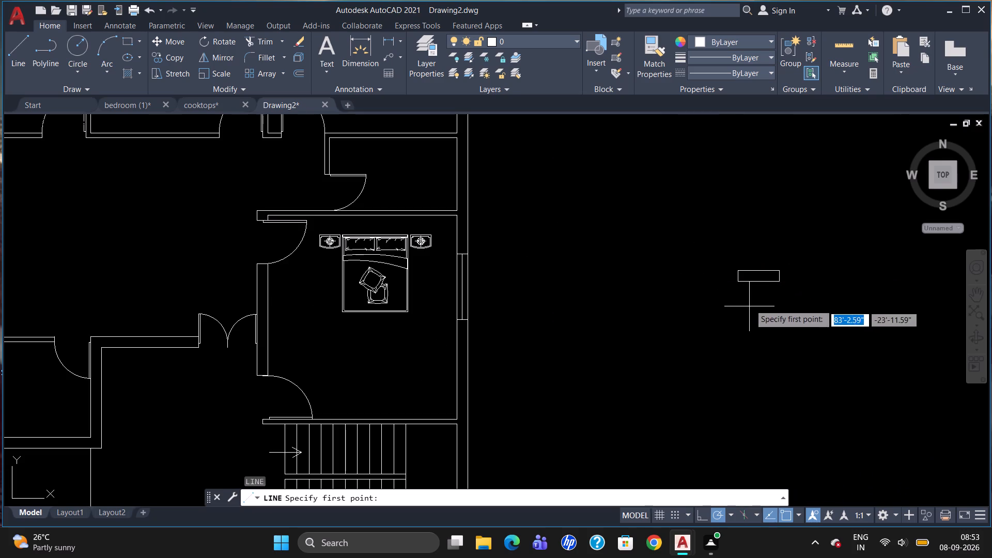
pyautogui.click(741, 277)
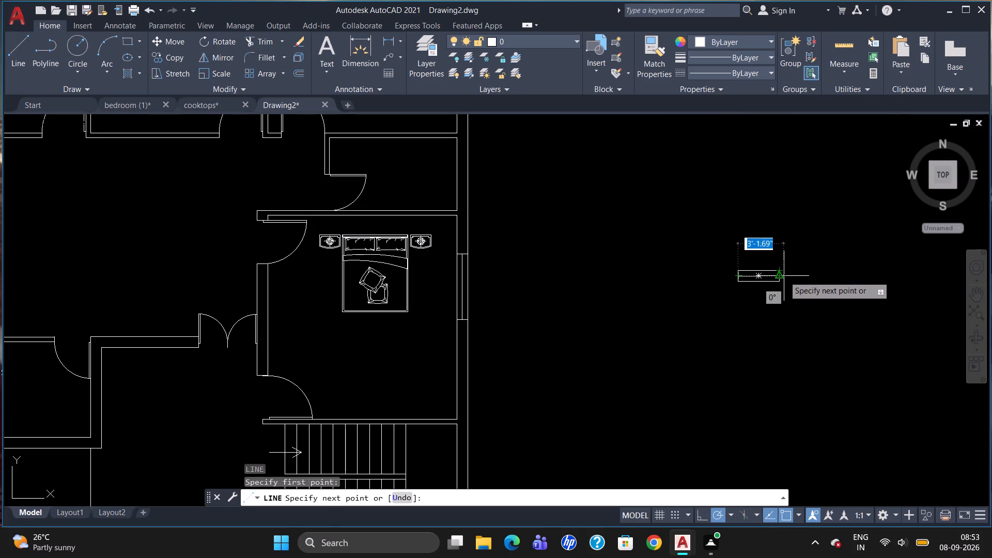
pyautogui.click(784, 276)
pyautogui.press('Escape')
# Group the 34" by 9" rectangle and its centre line into a second window symbol.
pyautogui.moveTo(814, 320); pyautogui.dragTo(722, 247)
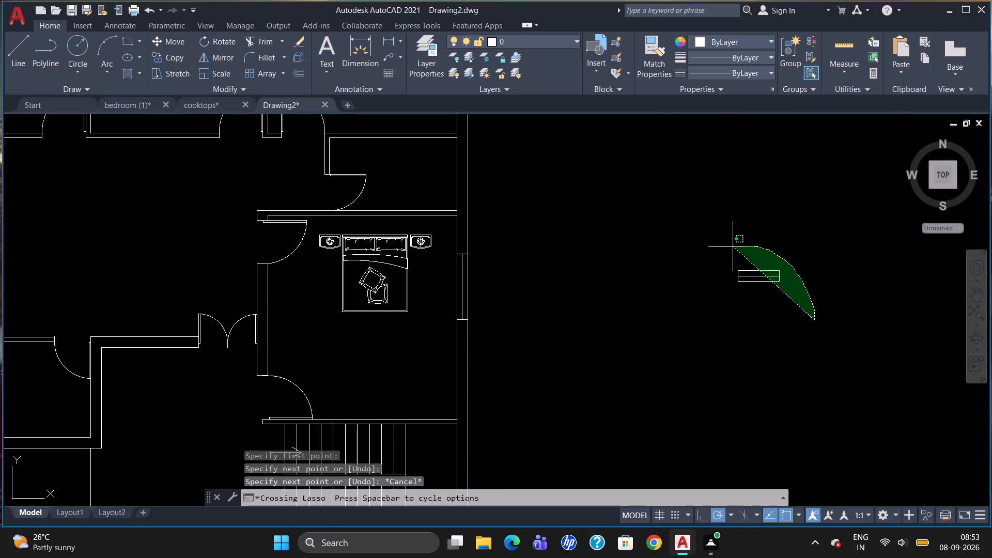
pyautogui.moveTo(722, 247); pyautogui.dragTo(681, 263)
pyautogui.click(786, 58)
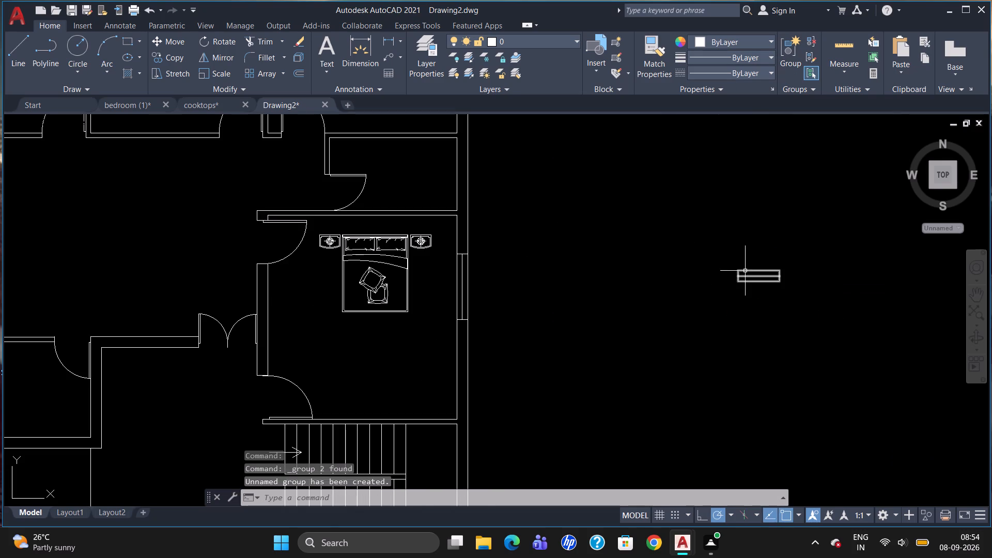
# Copy the 34" window from its centre into the north wall behind the beds of both northern bedrooms, aligned with each other.
pyautogui.click(751, 279)
pyautogui.click(748, 277)
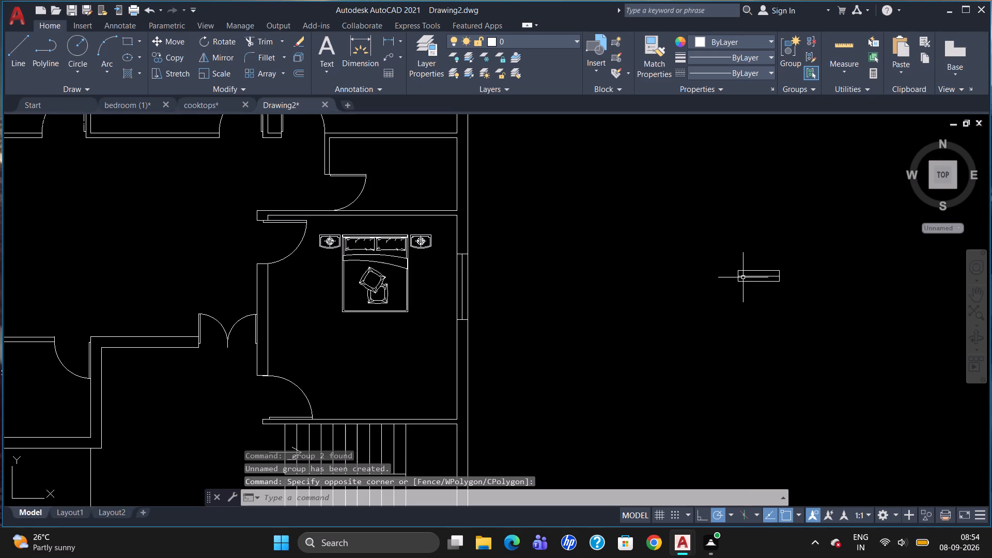
pyautogui.click(740, 275)
pyautogui.write('CO')
pyautogui.press('Return')
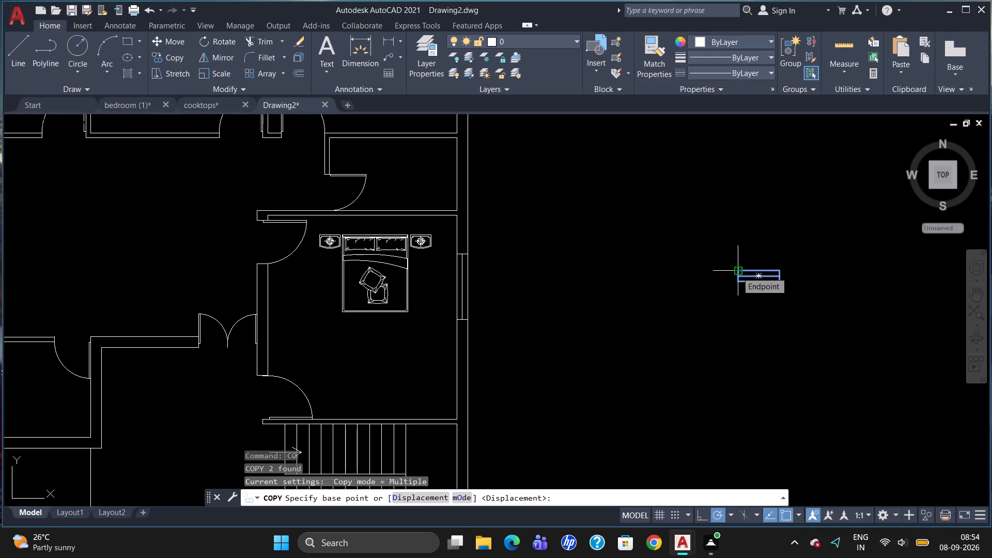
pyautogui.click(758, 274)
pyautogui.scroll(-2, 623, 241)
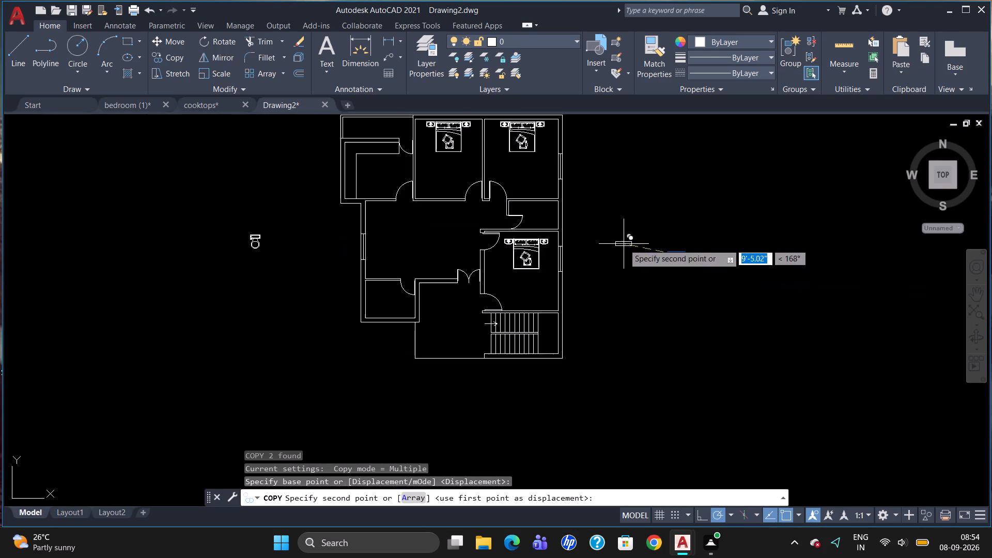
pyautogui.scroll(-3, 512, 183)
pyautogui.scroll(5, 517, 169)
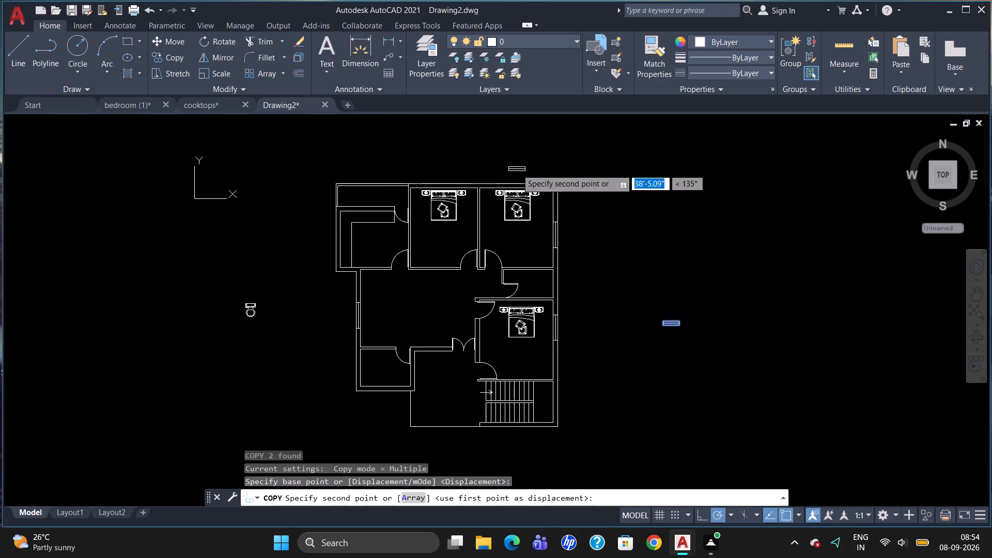
pyautogui.scroll(4, 517, 169)
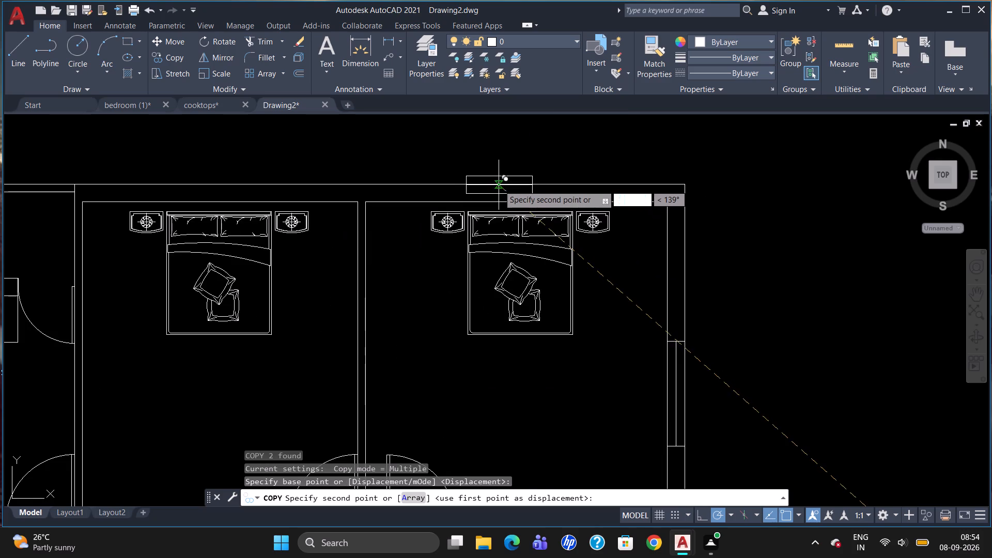
pyautogui.click(497, 193)
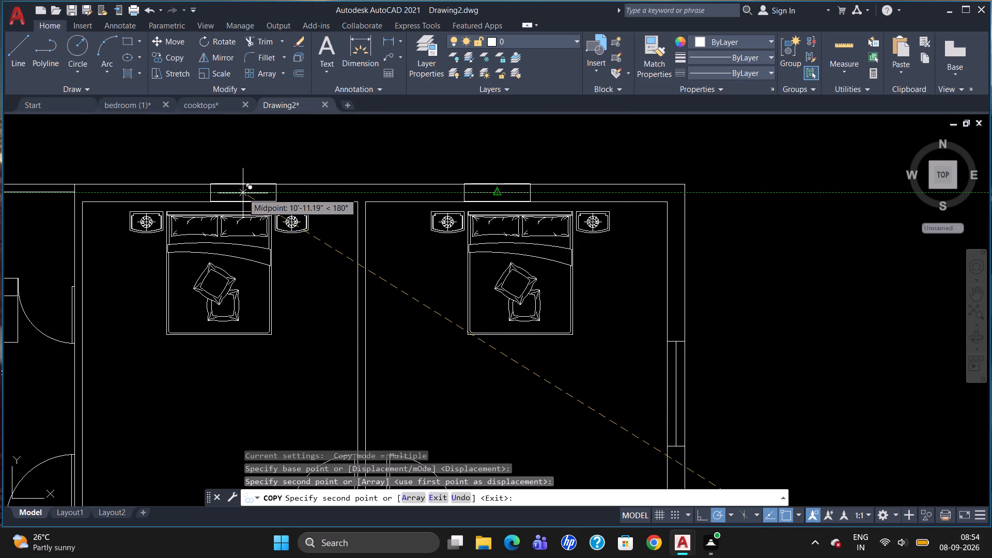
pyautogui.click(243, 193)
# Place another copy of the 34" window in the central hall's south wall, between the south-west room and the double door.
pyautogui.scroll(-2, 516, 188)
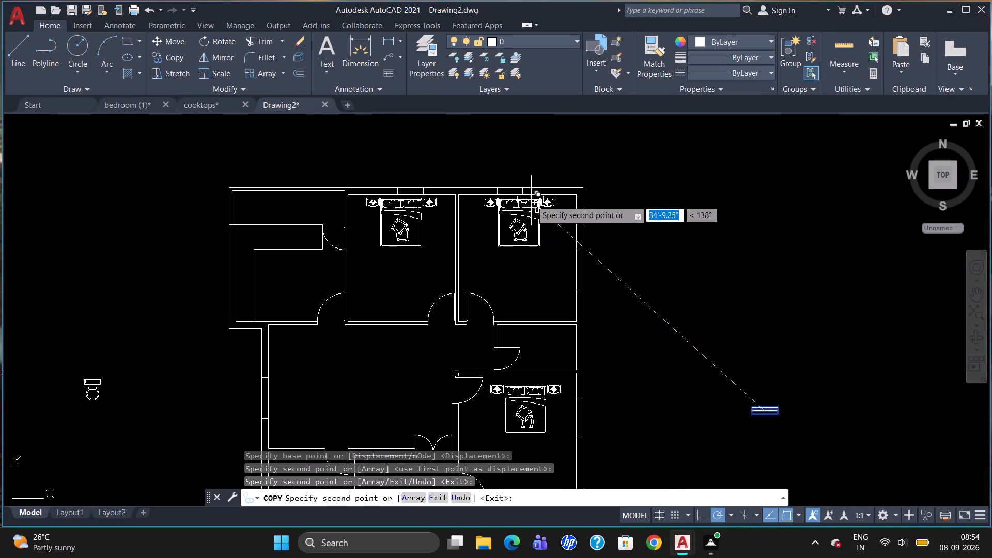
pyautogui.scroll(-2, 431, 252)
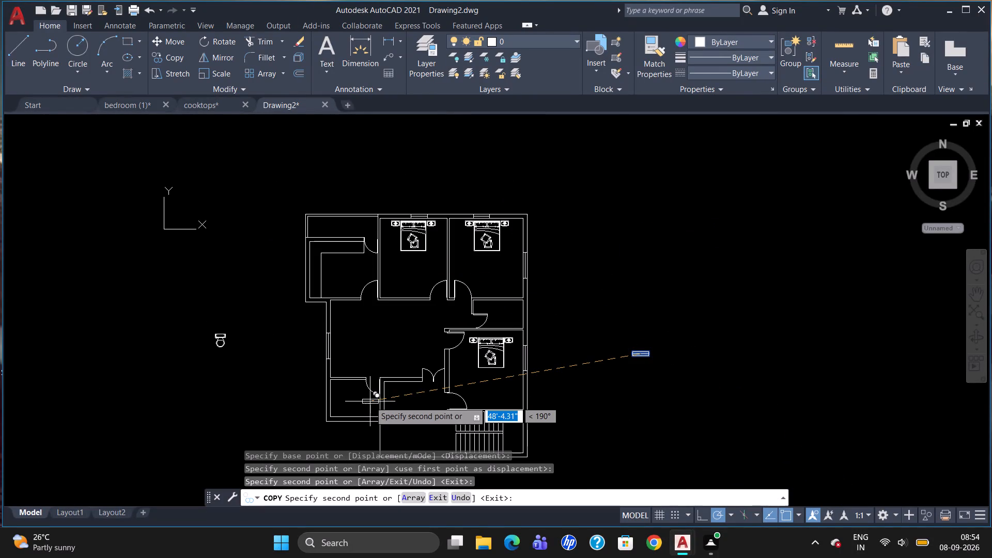
pyautogui.scroll(2, 426, 336)
pyautogui.scroll(-6, 469, 309)
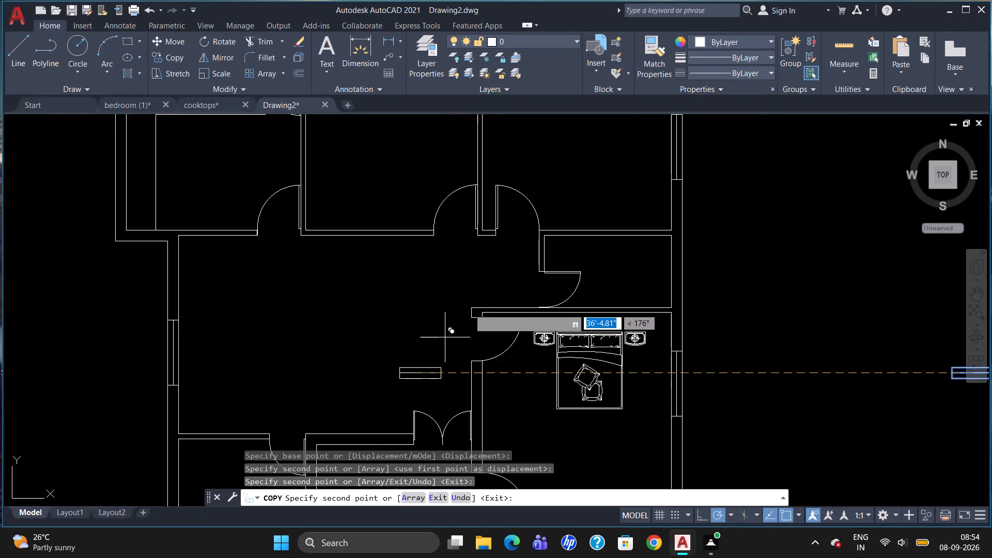
pyautogui.scroll(3, 399, 398)
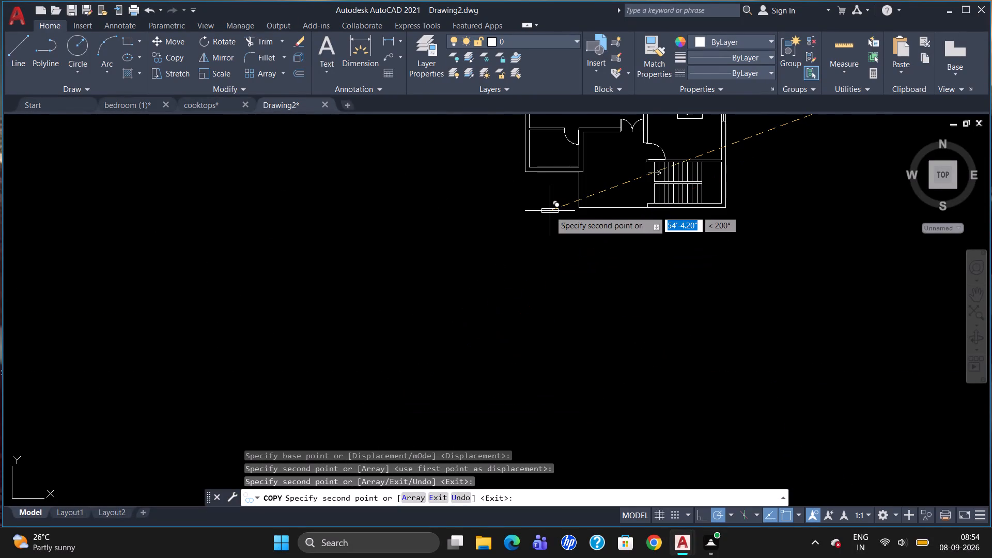
pyautogui.scroll(3, 593, 118)
pyautogui.scroll(1, 587, 161)
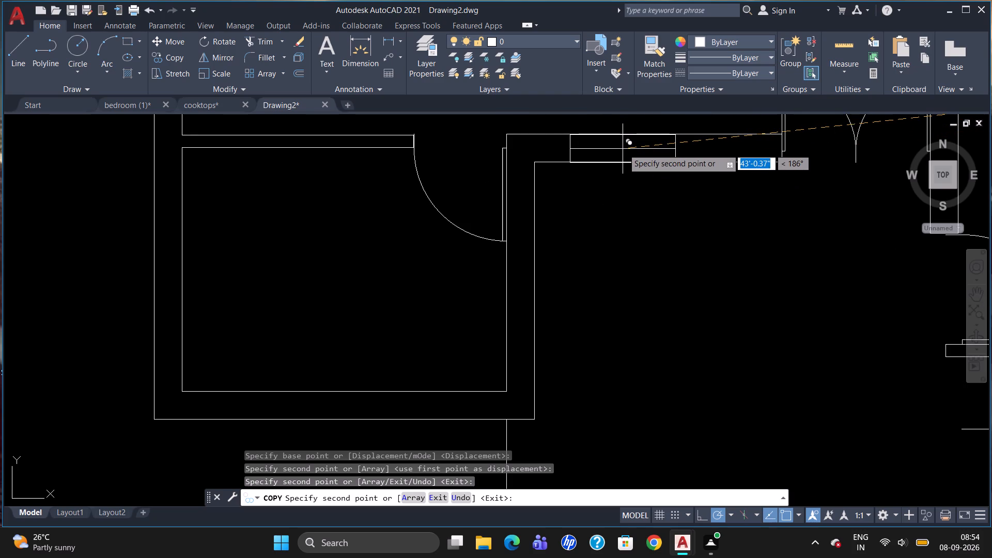
pyautogui.click(623, 149)
pyautogui.scroll(-2, 623, 151)
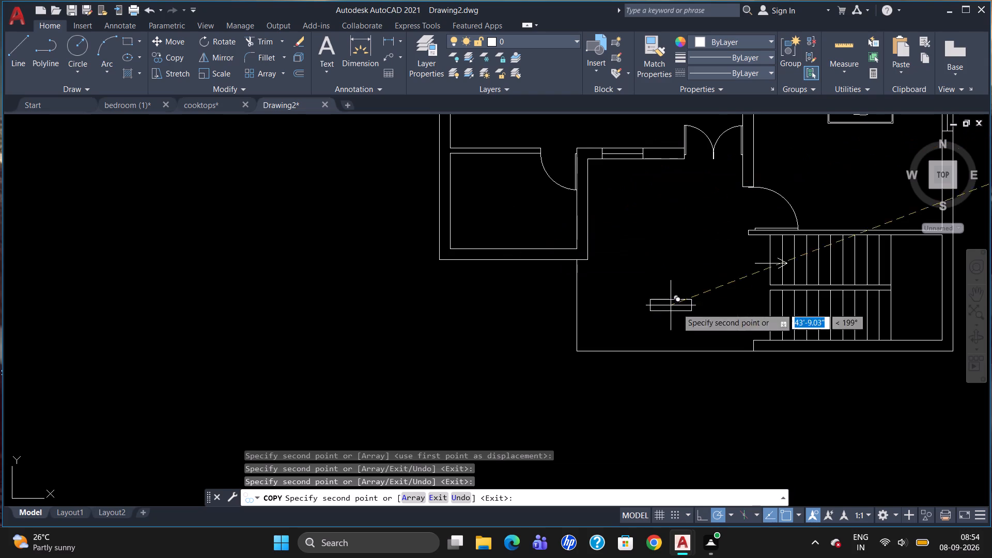
# Place another copy of the 34" window in the south wall at the staircase's east end, and finish copying.
pyautogui.scroll(-2, 676, 307)
pyautogui.scroll(4, 768, 320)
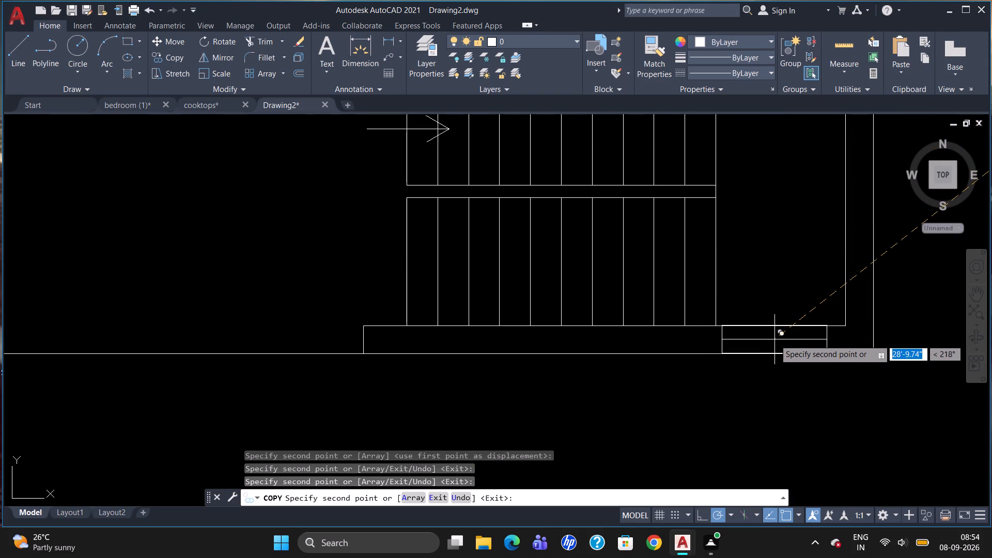
pyautogui.click(776, 340)
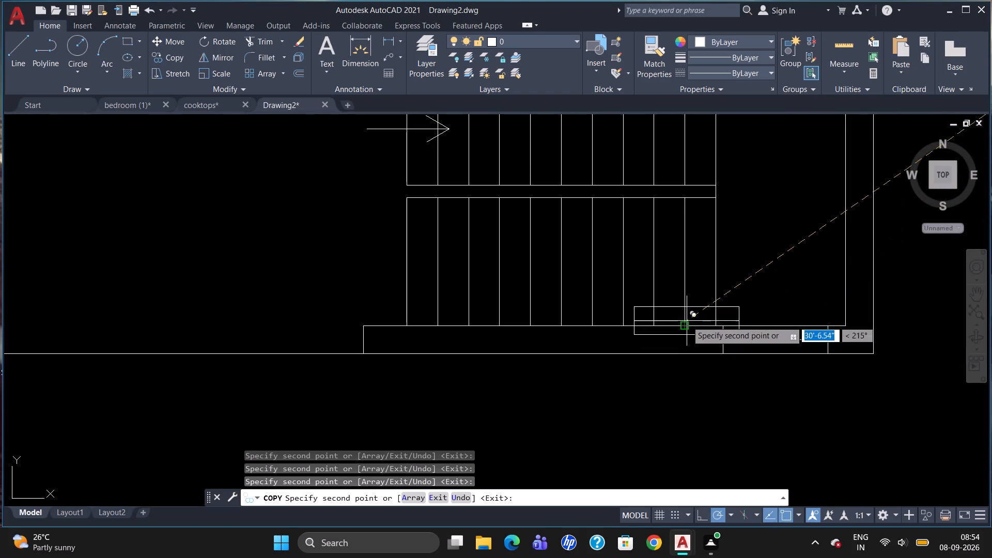
pyautogui.scroll(-3, 686, 323)
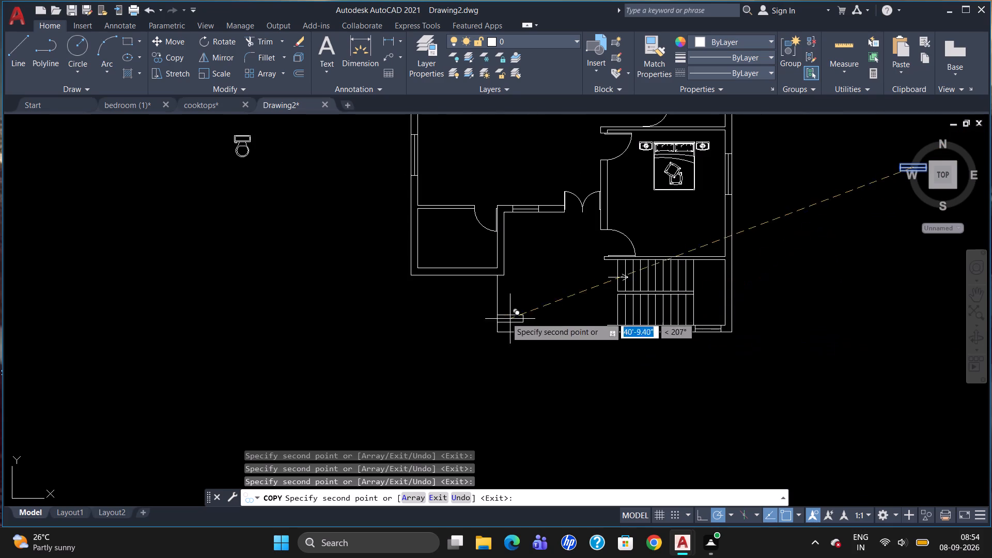
pyautogui.press('Escape')
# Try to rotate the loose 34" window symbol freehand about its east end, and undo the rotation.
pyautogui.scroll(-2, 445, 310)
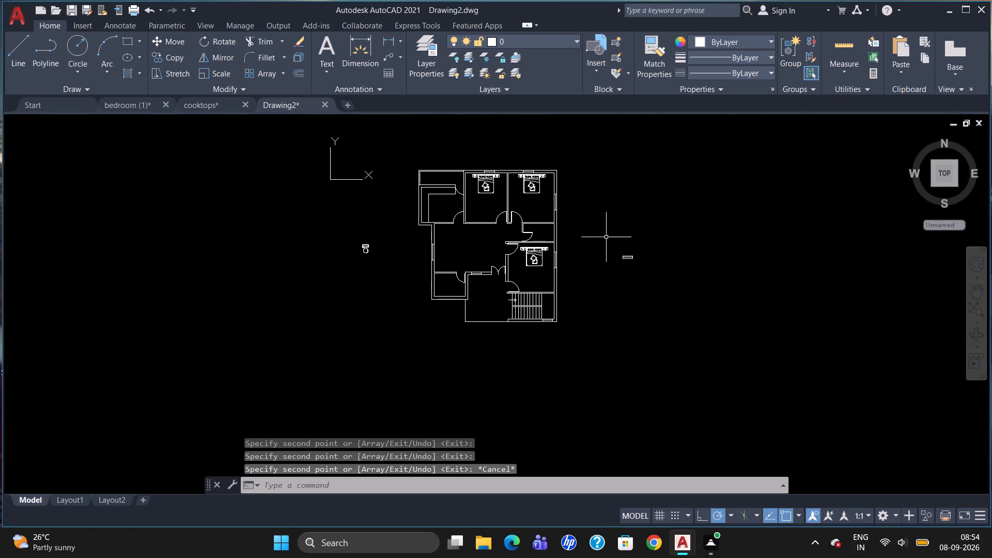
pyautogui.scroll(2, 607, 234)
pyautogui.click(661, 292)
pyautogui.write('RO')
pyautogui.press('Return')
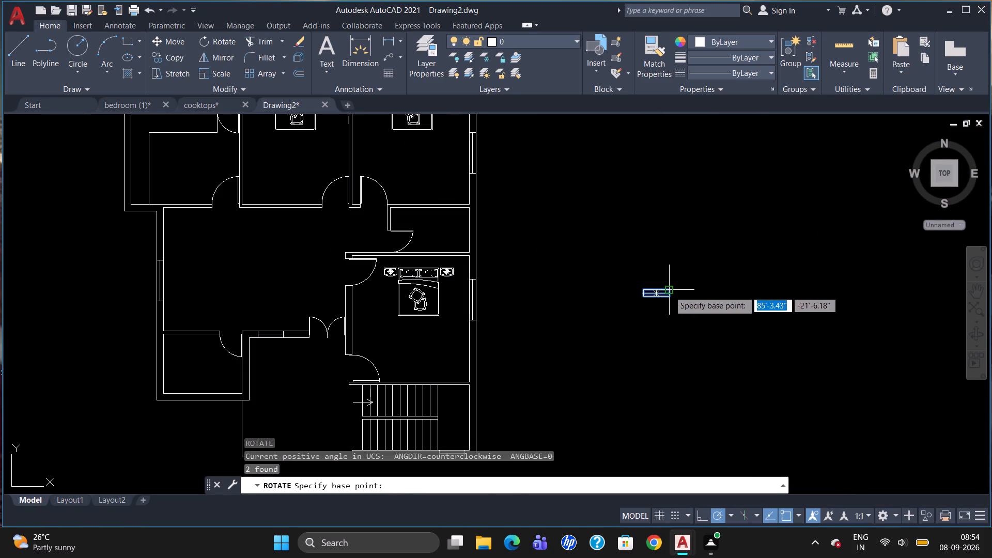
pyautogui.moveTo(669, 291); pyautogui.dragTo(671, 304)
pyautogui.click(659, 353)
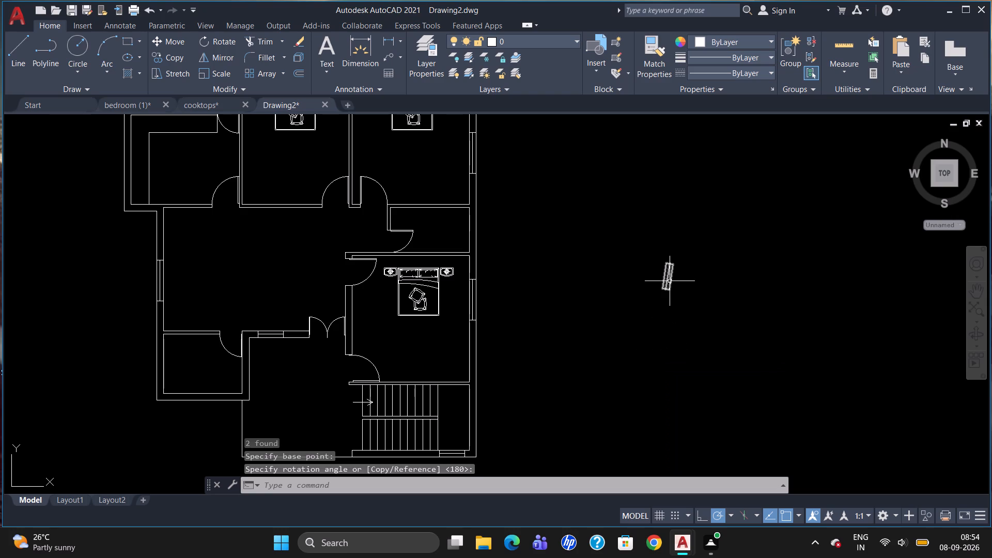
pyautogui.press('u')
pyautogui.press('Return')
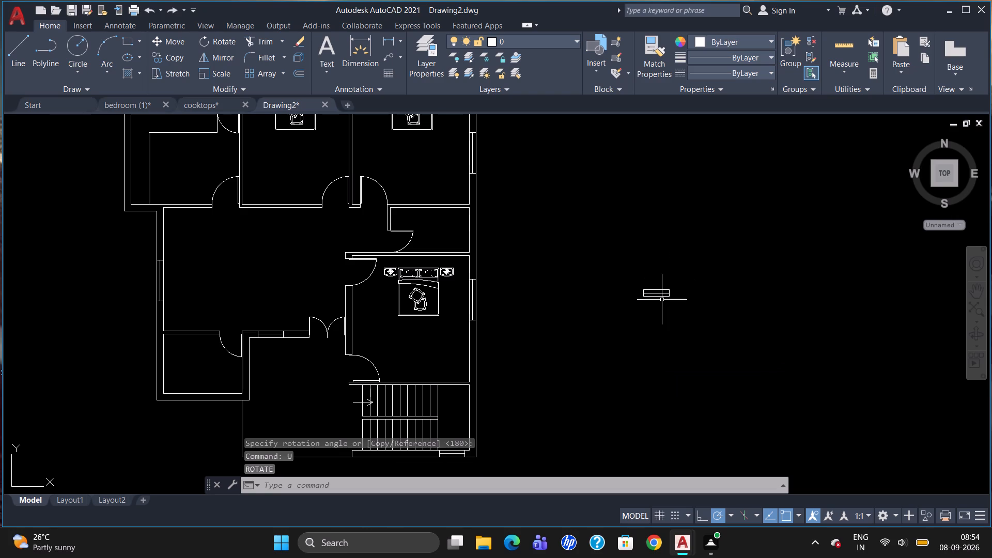
# Rotate the loose 34" window symbol about its centre so that it stands vertical.
pyautogui.click(660, 296)
pyautogui.write('RO')
pyautogui.press('Return')
pyautogui.click(661, 295)
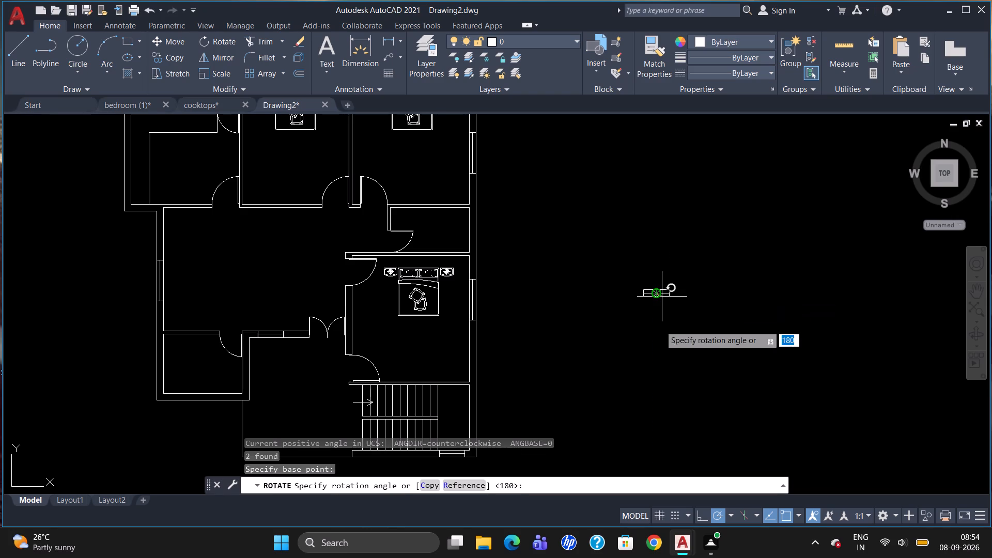
pyautogui.click(658, 400)
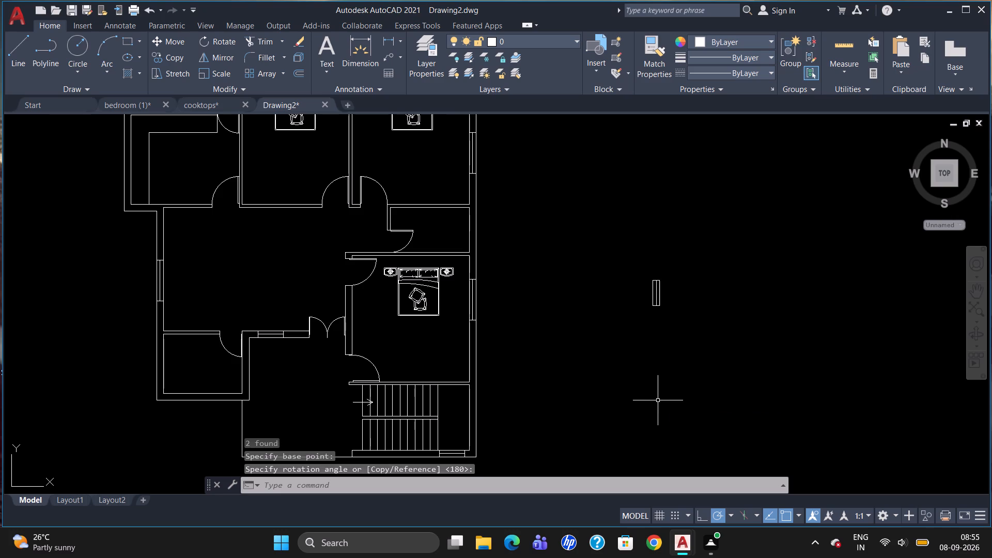
# Move the vertical 34" window from its lower corner onto the outer line of the south-west room's west wall.
pyautogui.click(654, 301)
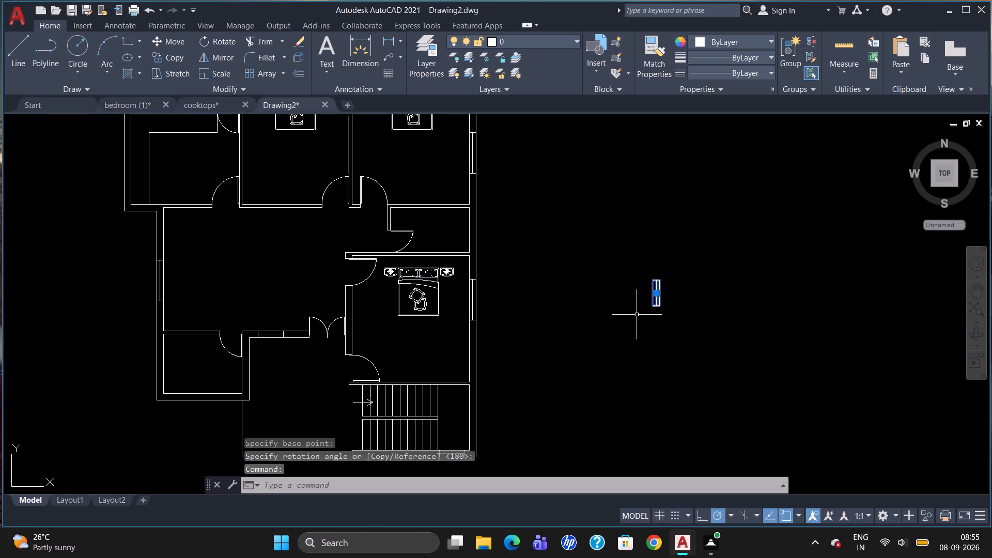
pyautogui.press('m')
pyautogui.press('Return')
pyautogui.click(654, 300)
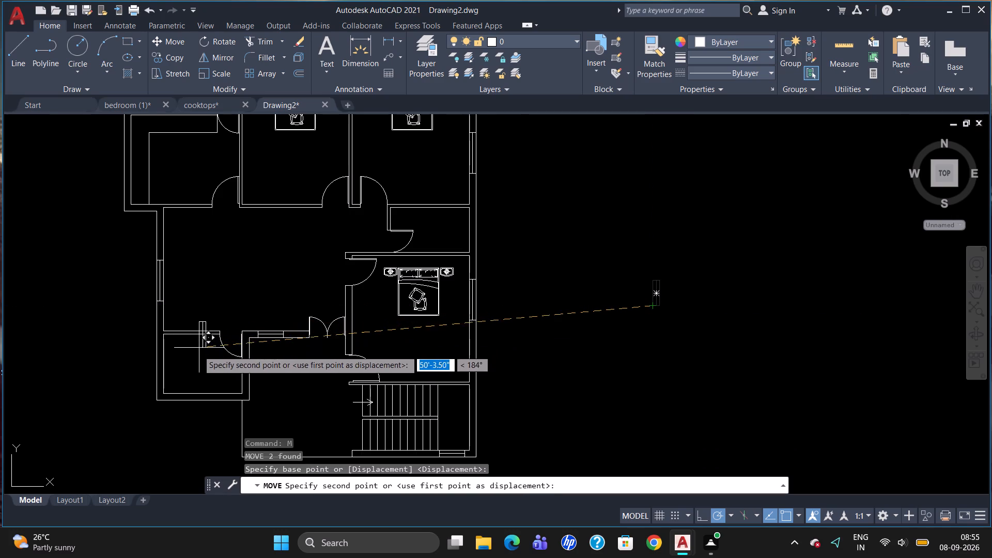
pyautogui.scroll(2, 150, 370)
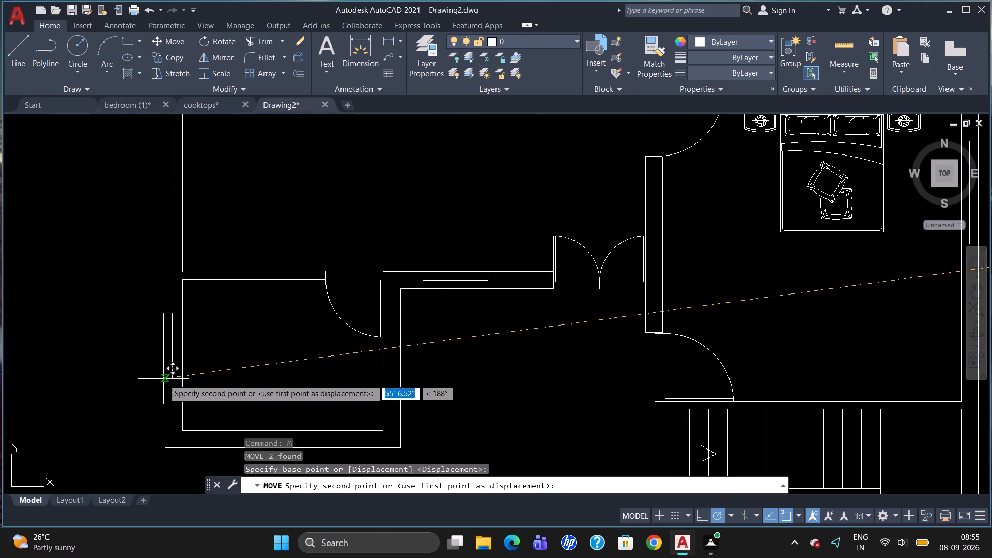
pyautogui.click(165, 383)
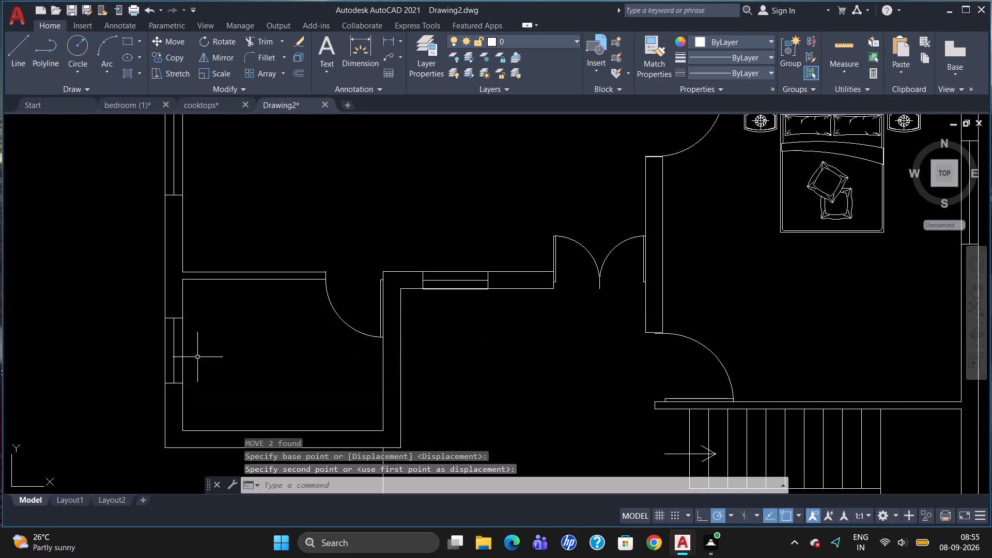
# Copy the vertical 34" window from its centre into the north-west room's west wall, beside the L-shaped counter.
pyautogui.scroll(-2, 231, 360)
pyautogui.scroll(-1, 213, 300)
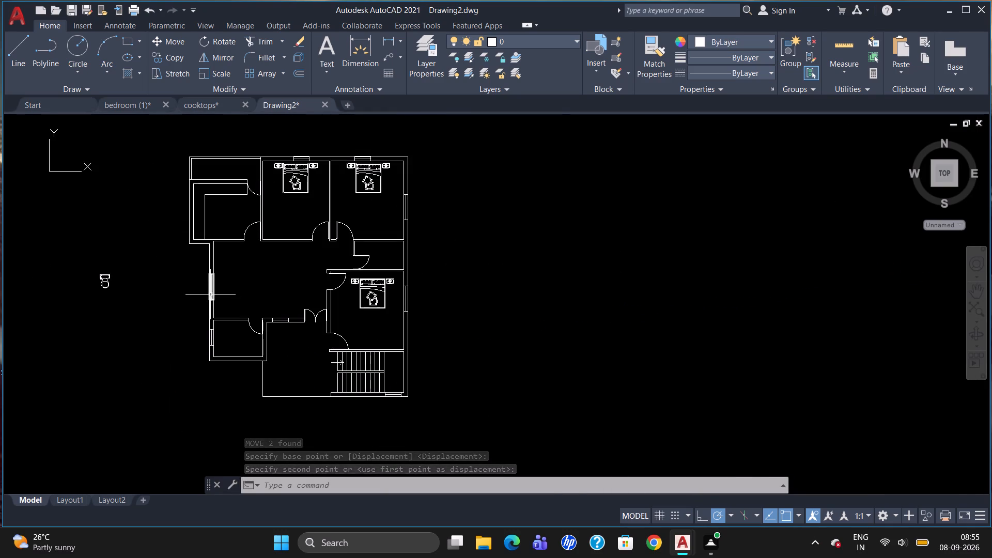
pyautogui.click(212, 333)
pyautogui.write('CO')
pyautogui.press('Return')
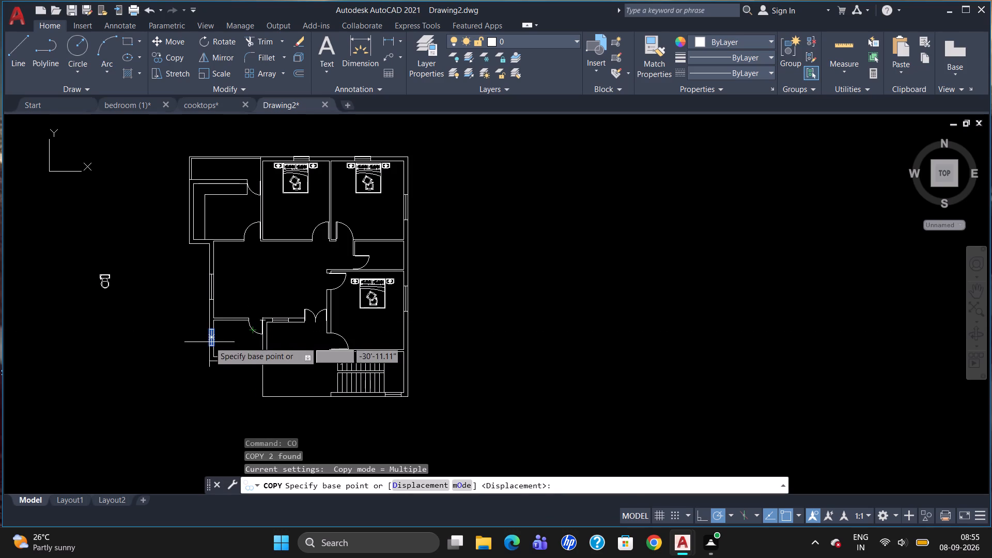
pyautogui.click(211, 335)
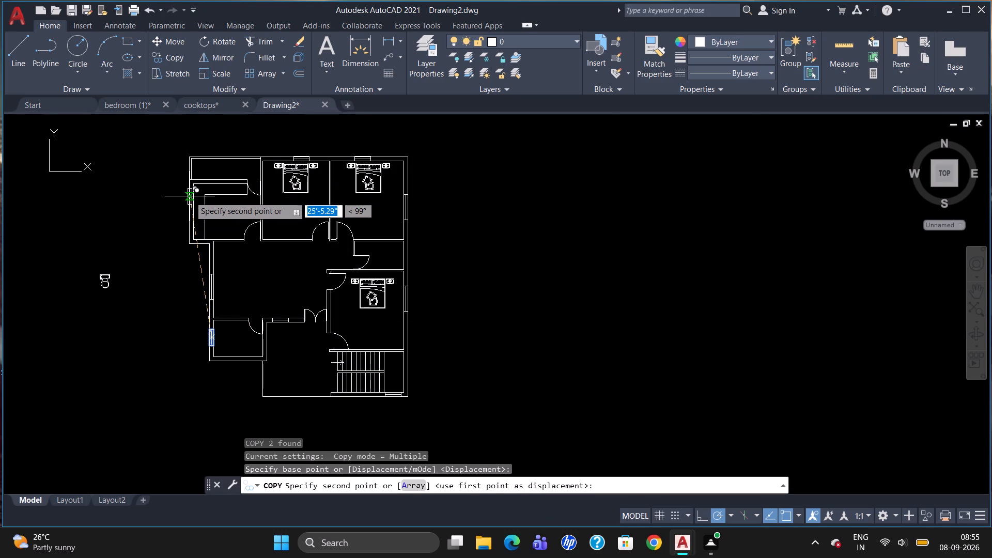
pyautogui.scroll(3, 190, 196)
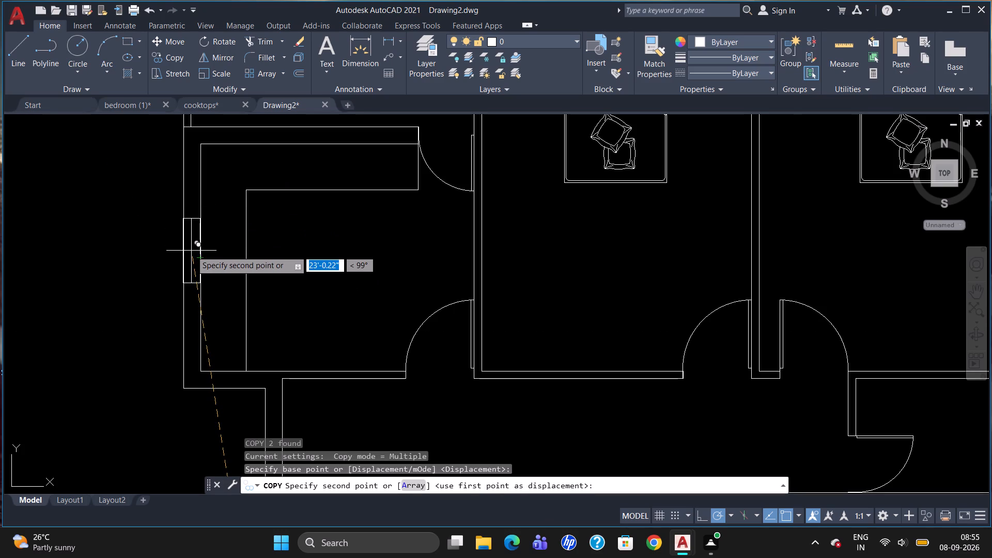
pyautogui.scroll(2, 191, 251)
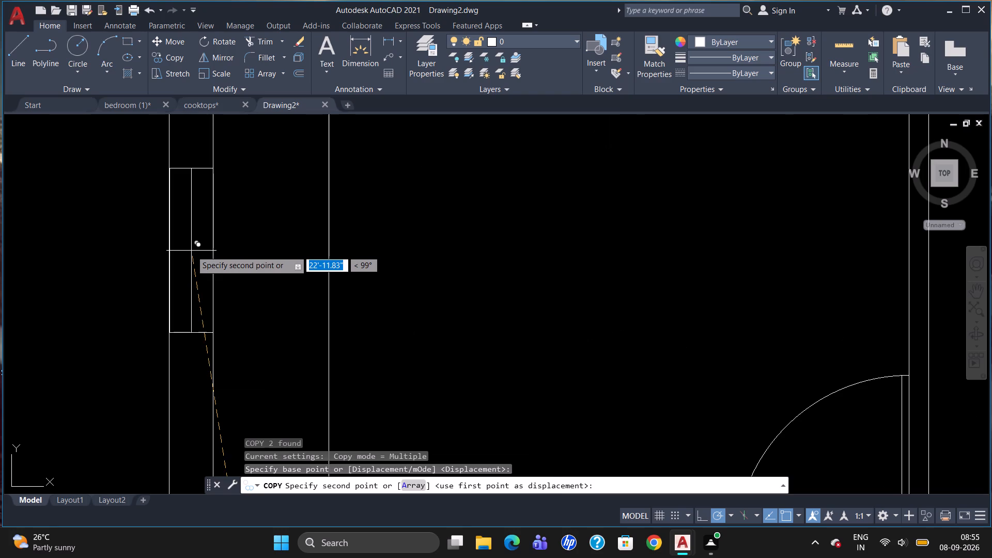
pyautogui.click(191, 251)
pyautogui.press('Escape')
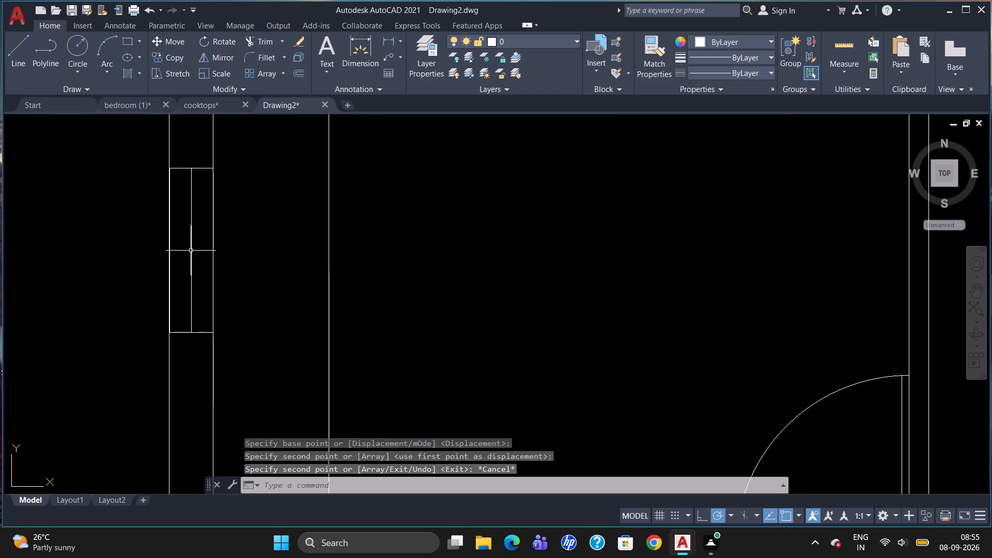
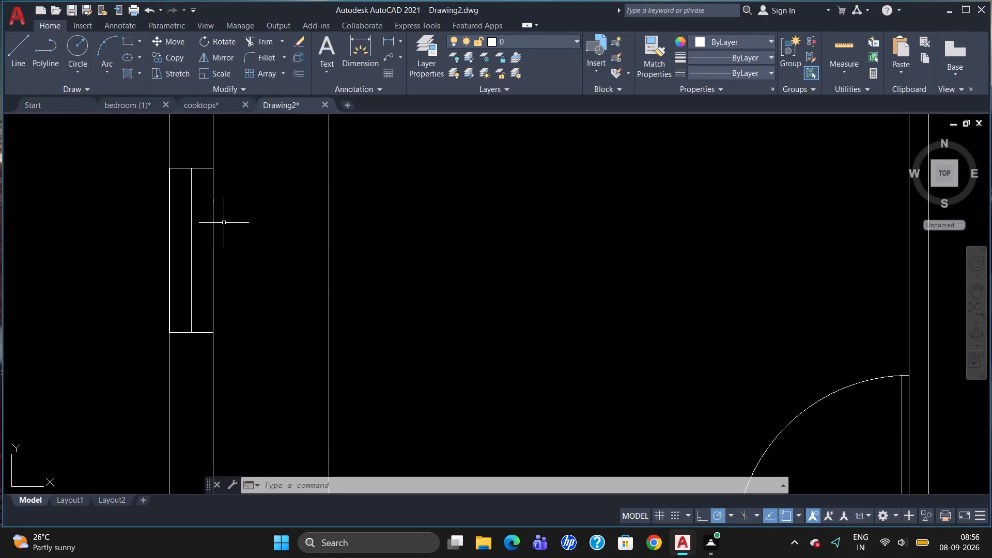
# Copy the toilet block from outside the plan into the small bathroom above the lower bedroom, with its tank against the upper wall.
pyautogui.scroll(-1, 247, 240)
pyautogui.scroll(-3, 383, 231)
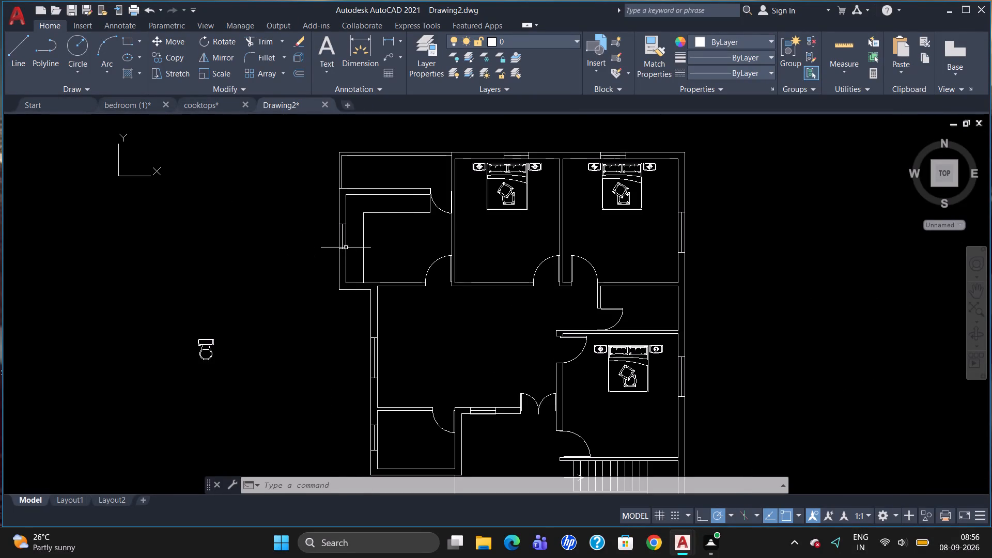
pyautogui.scroll(-1, 607, 184)
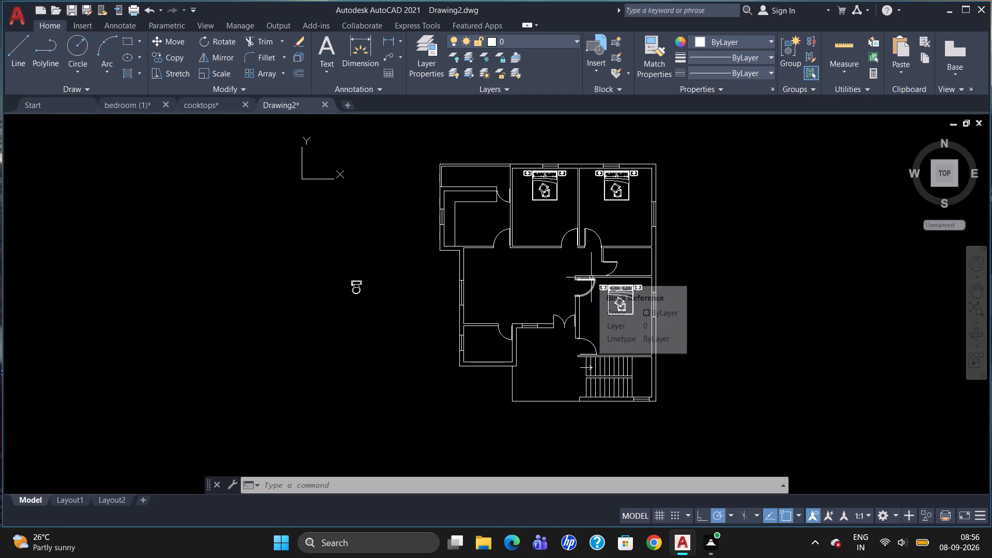
pyautogui.click(353, 282)
pyautogui.write('CO')
pyautogui.press('Return')
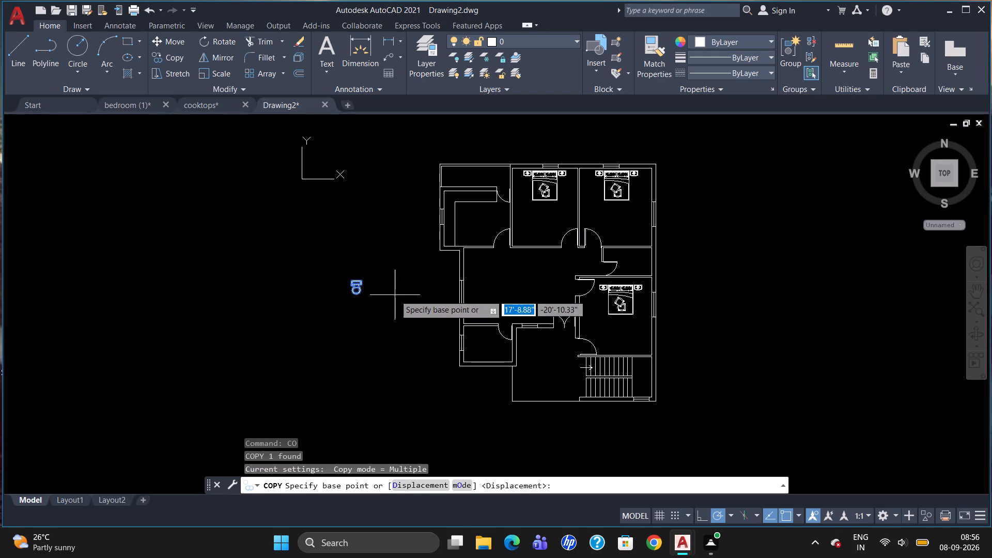
pyautogui.click(365, 281)
pyautogui.scroll(3, 645, 254)
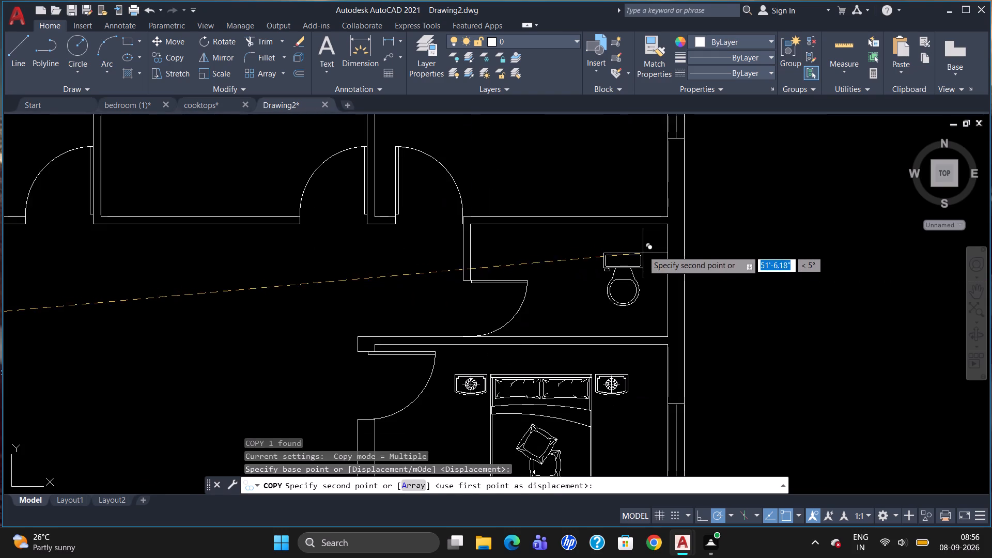
pyautogui.click(638, 225)
pyautogui.press('Escape')
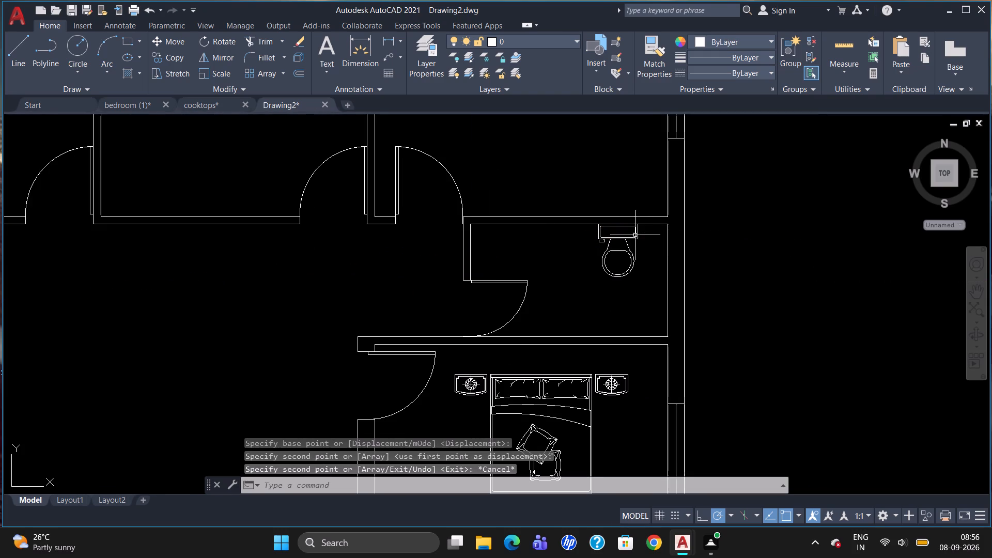
# Delete the original toilet block lying outside the floor plan.
pyautogui.scroll(-3, 562, 206)
pyautogui.click(291, 251)
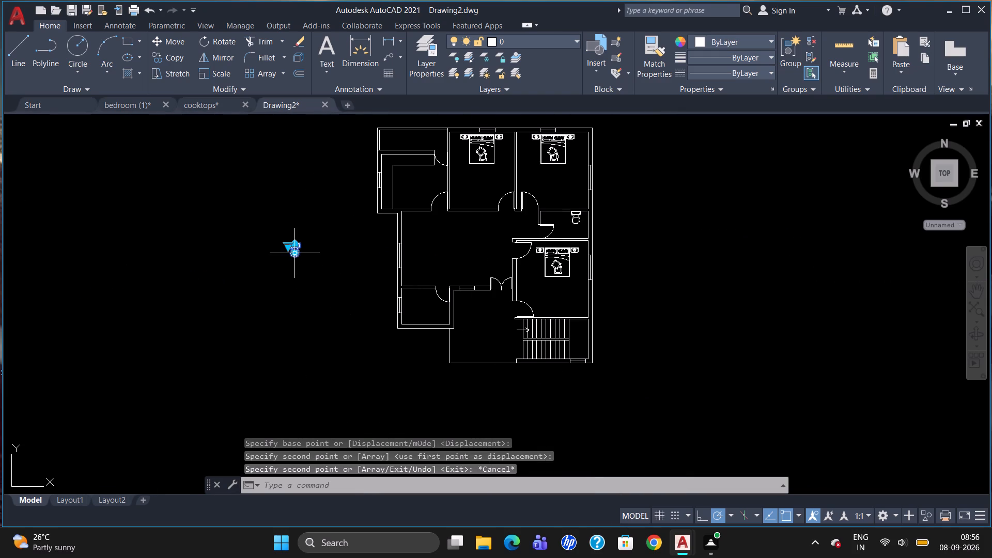
pyautogui.press('Delete')
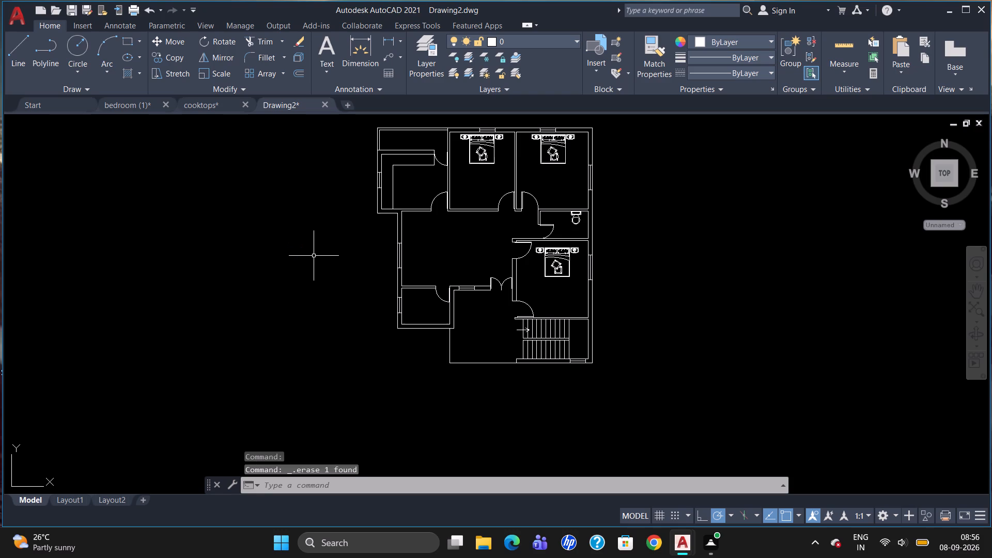
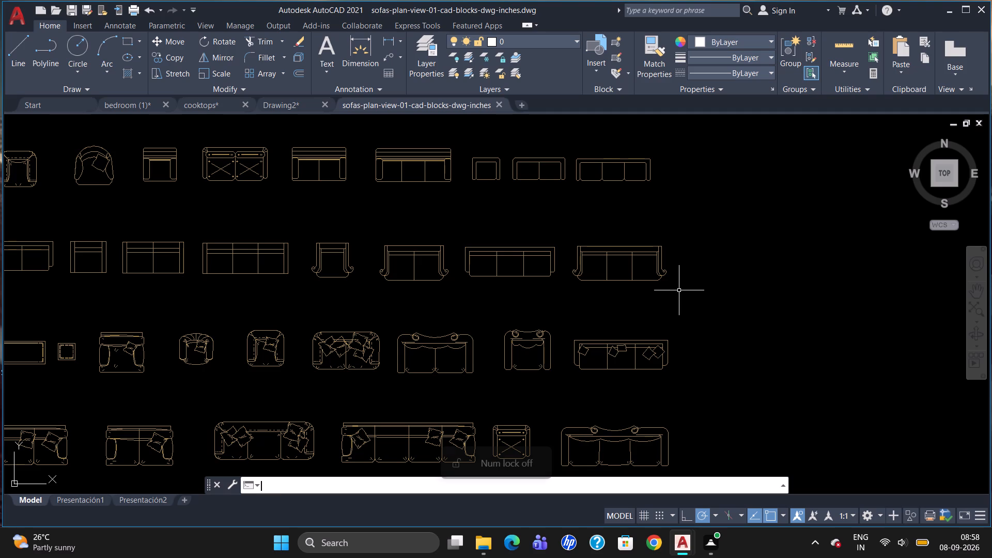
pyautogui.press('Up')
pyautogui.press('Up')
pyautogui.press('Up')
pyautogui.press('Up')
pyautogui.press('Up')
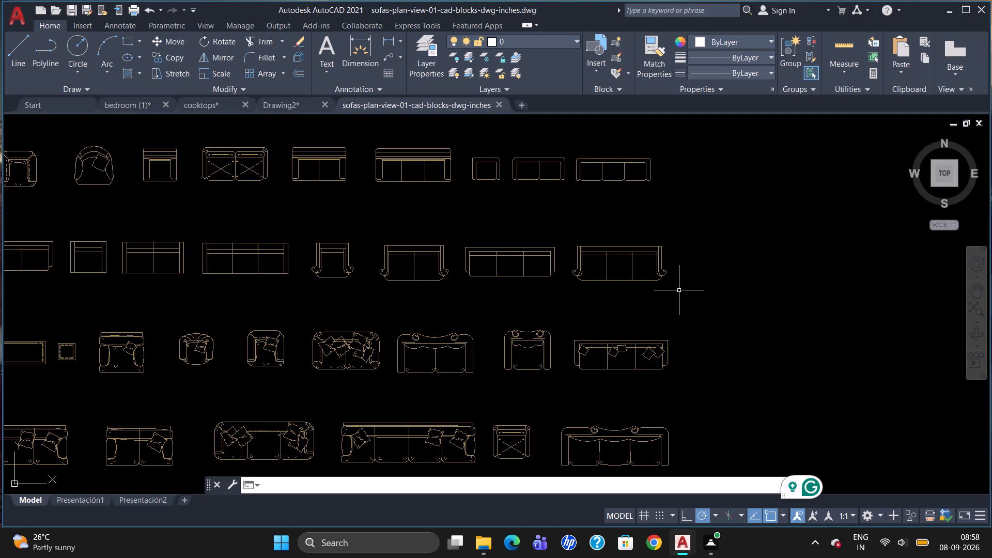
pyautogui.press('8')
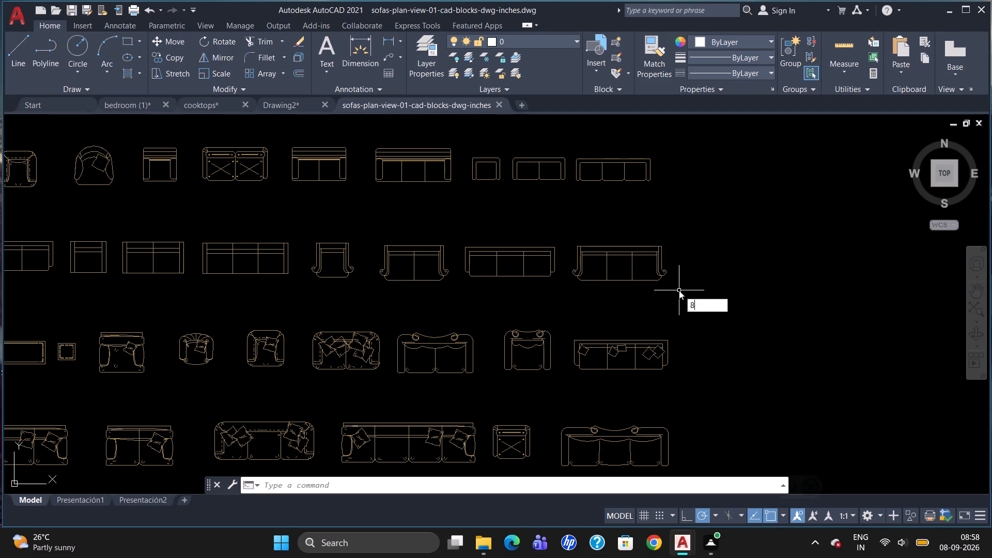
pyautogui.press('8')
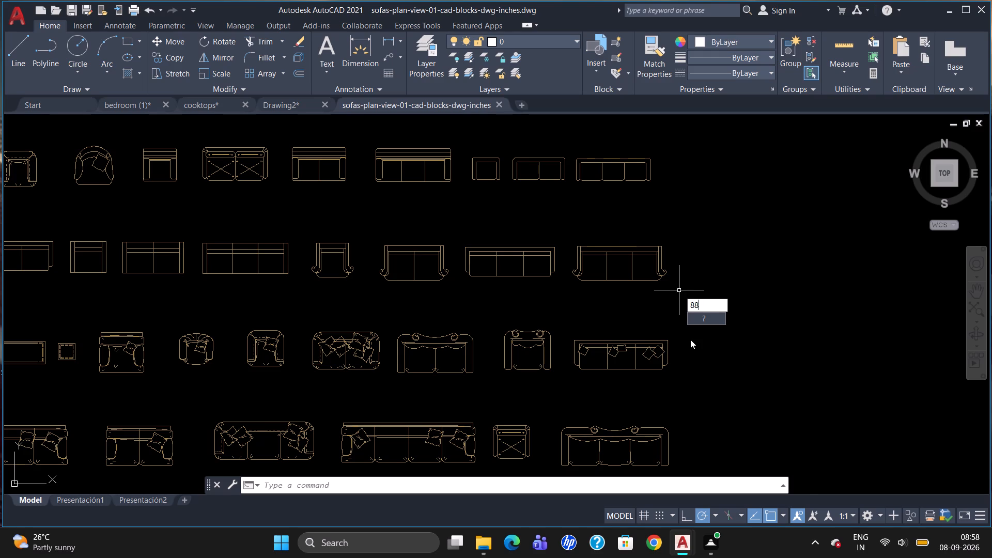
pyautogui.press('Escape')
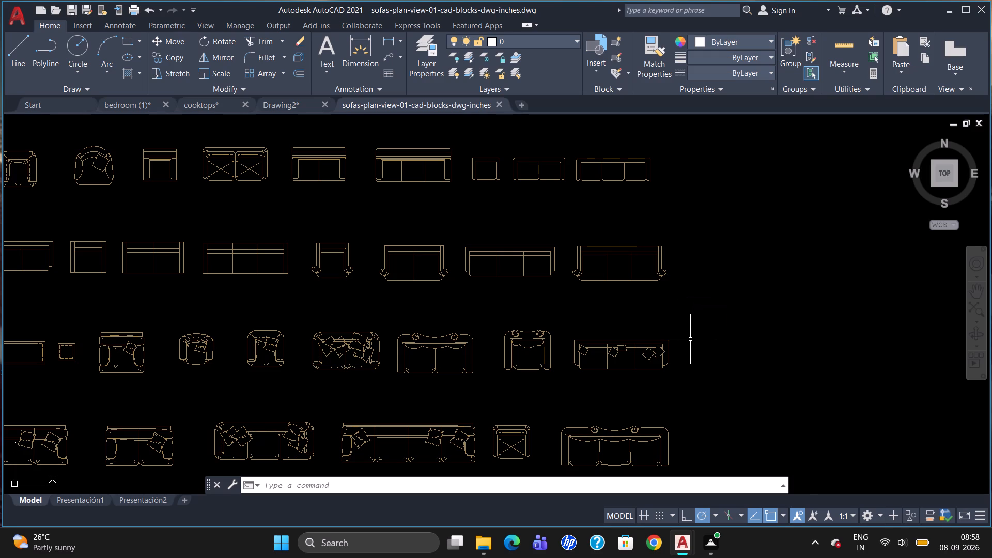
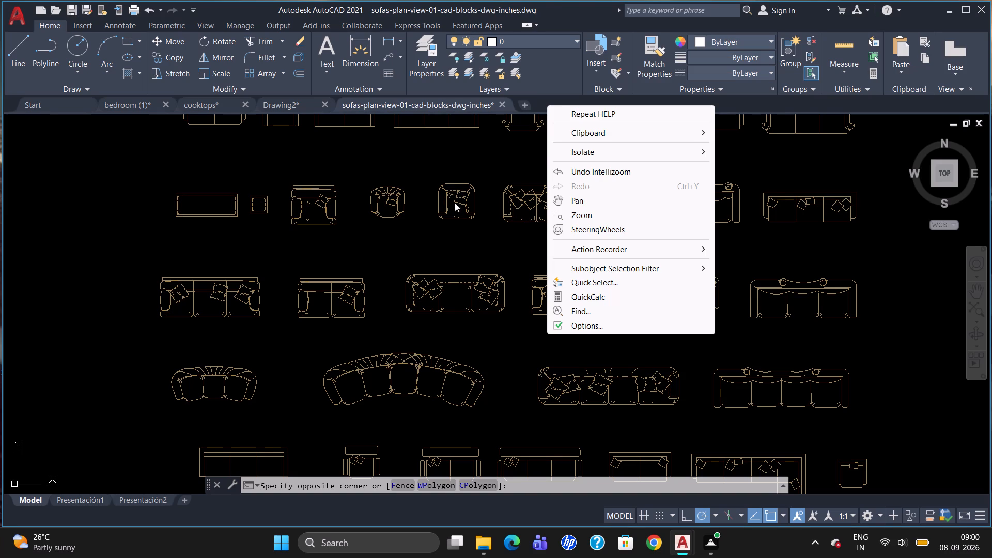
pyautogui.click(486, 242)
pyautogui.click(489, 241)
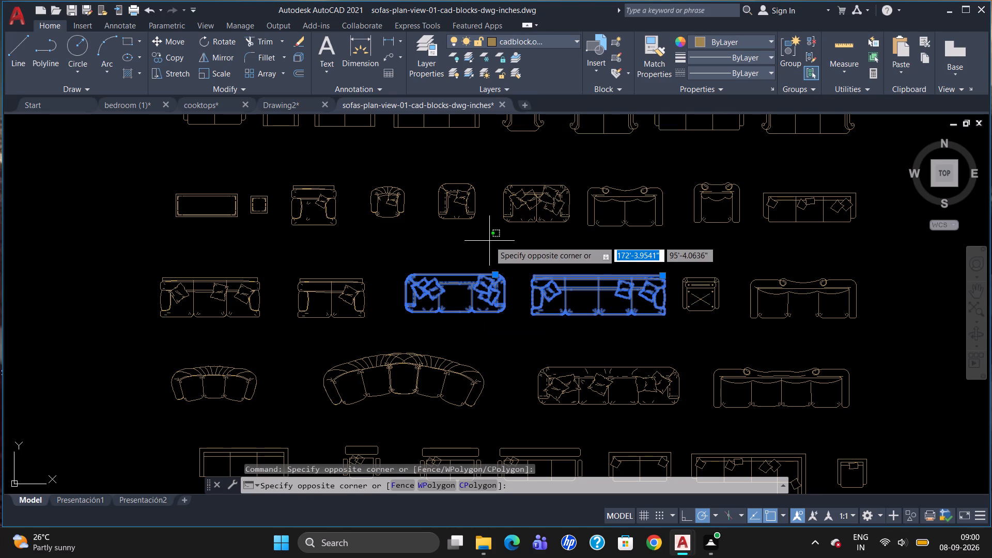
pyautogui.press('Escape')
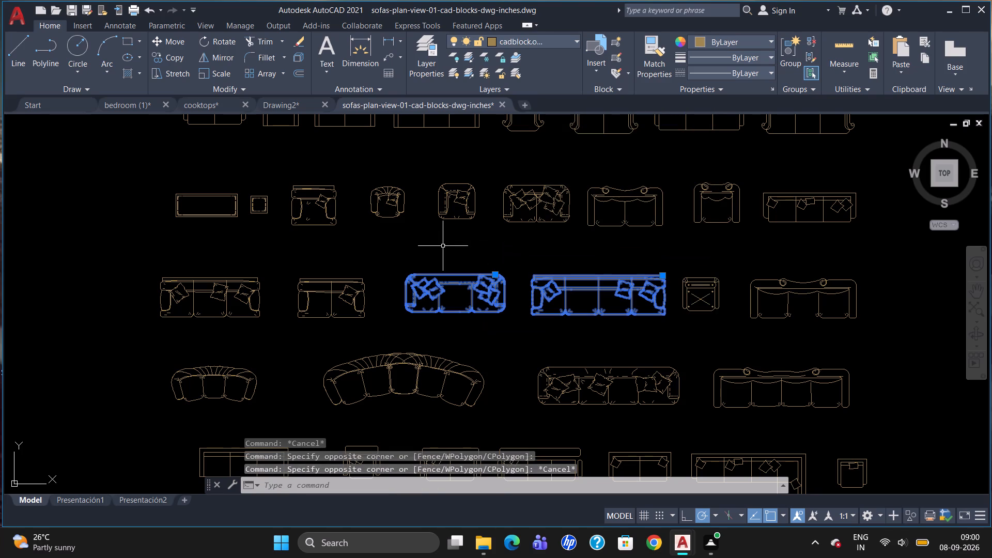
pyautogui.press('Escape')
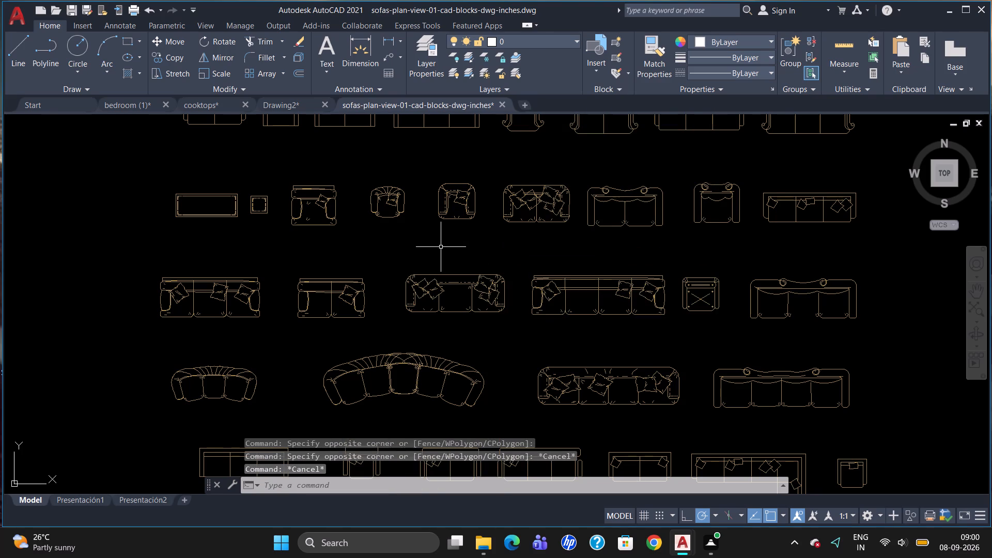
# Copy the plain two-seat sofa in the library's second row and paste it into Drawing2, below the bed in the bedroom beside the staircase.
pyautogui.scroll(-2, 455, 222)
pyautogui.click(412, 180)
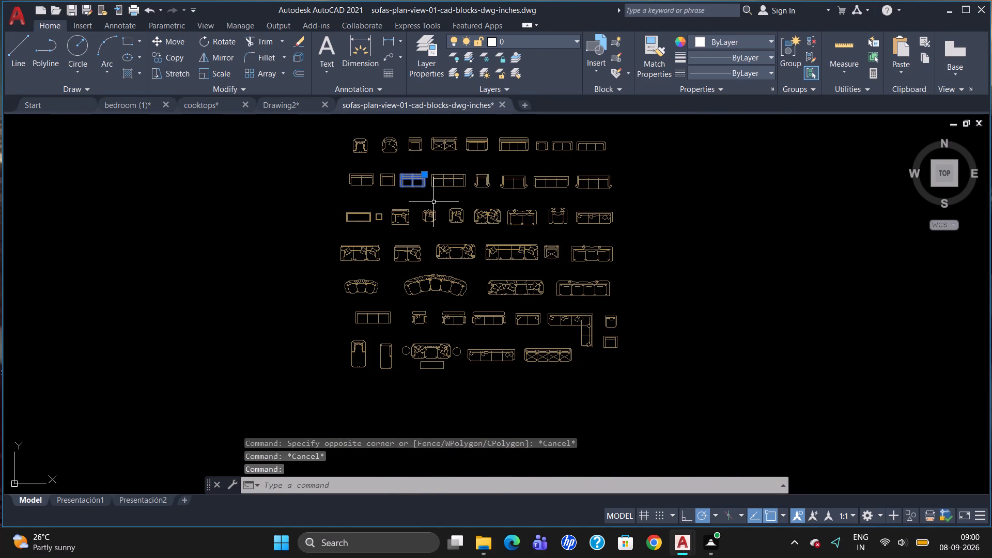
pyautogui.hotkey('ctrl', 'c')
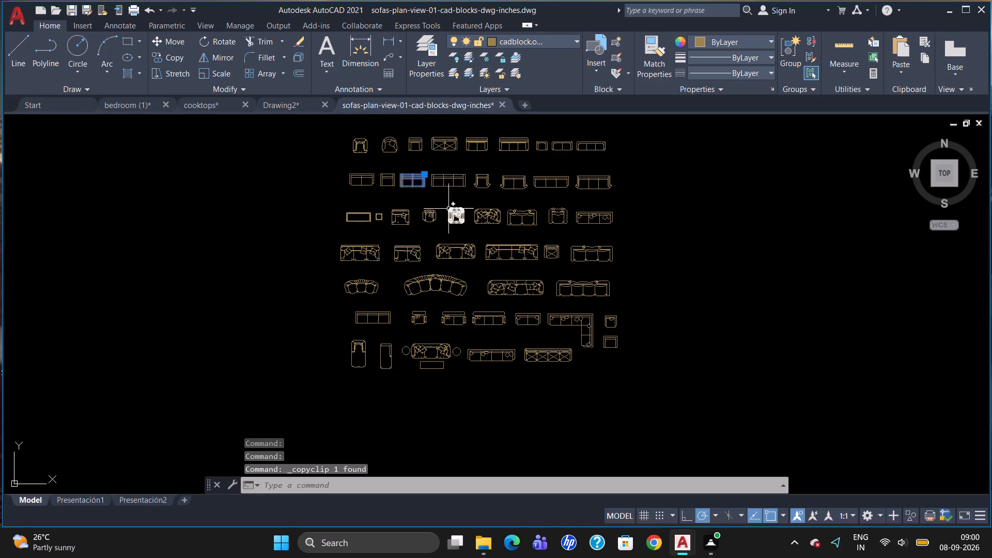
pyautogui.click(277, 101)
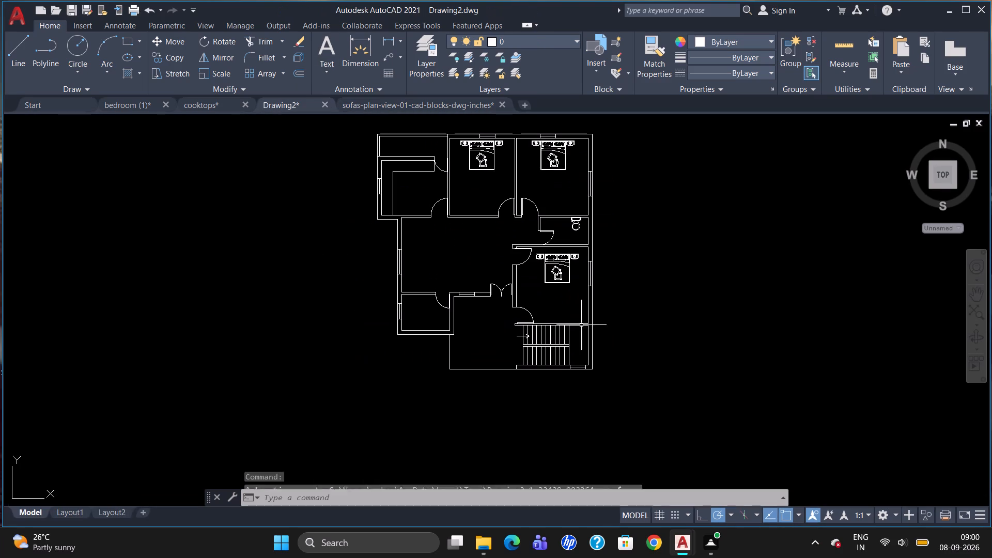
pyautogui.scroll(2, 568, 298)
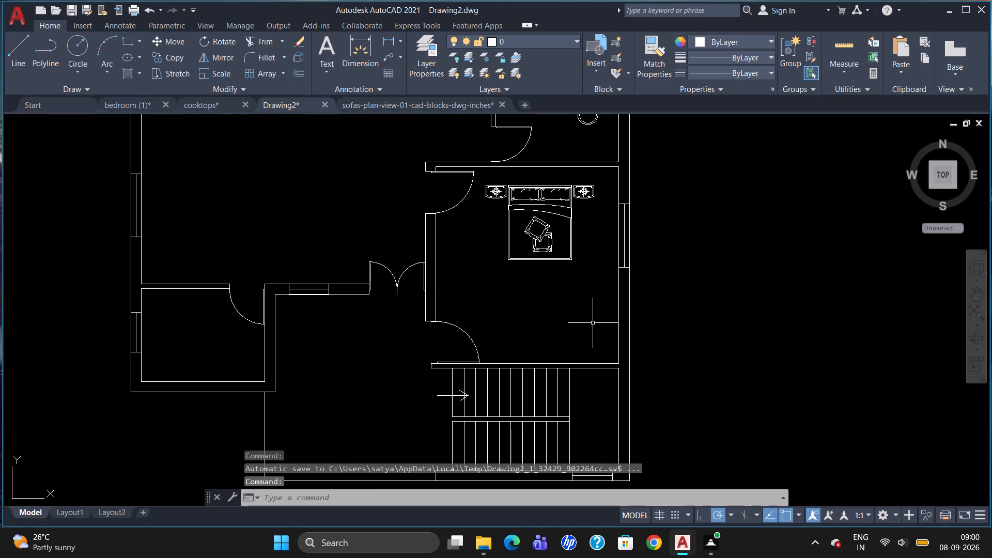
pyautogui.hotkey('ctrl', 'v')
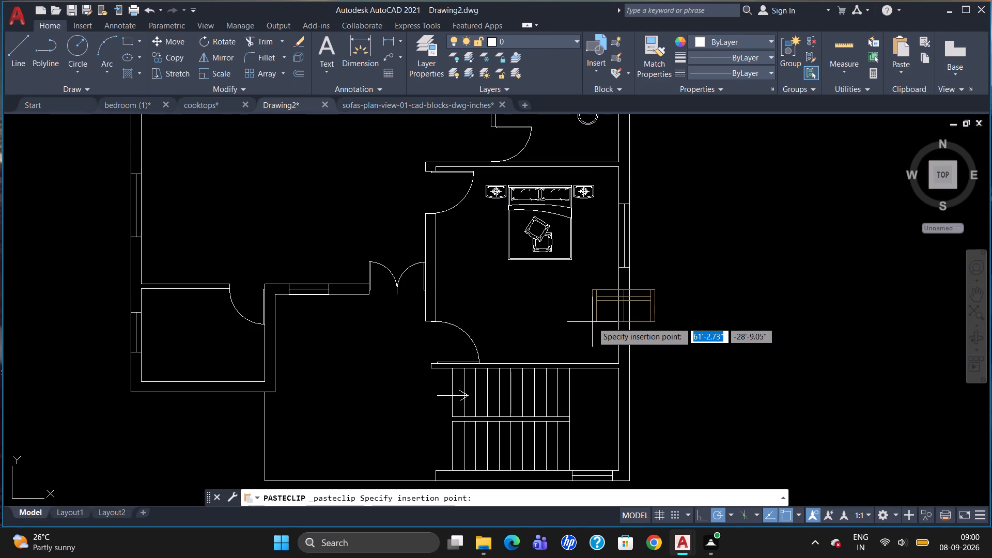
pyautogui.click(500, 323)
# Rotate the pasted two-seat sofa 270° so its back faces the bedroom's east wall.
pyautogui.click(500, 313)
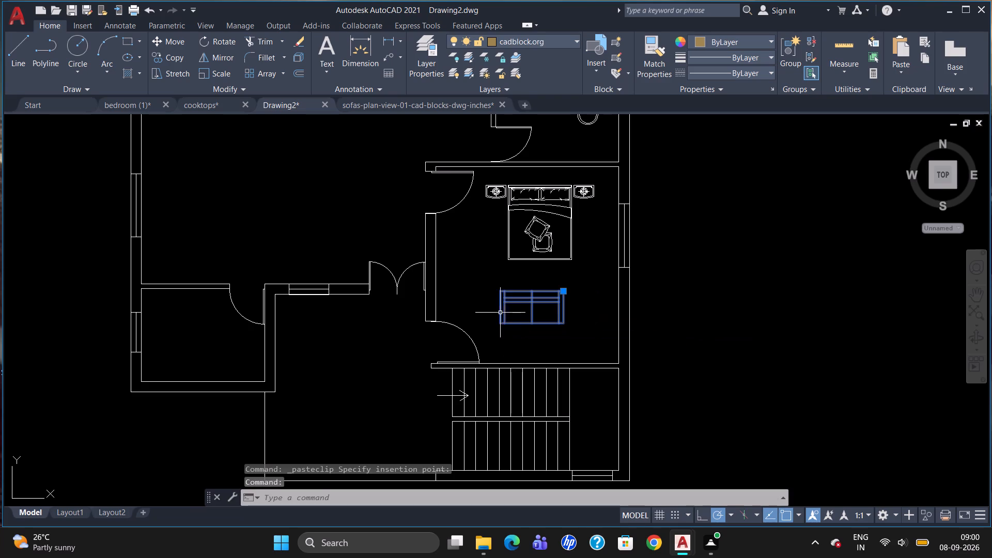
pyautogui.write('RO')
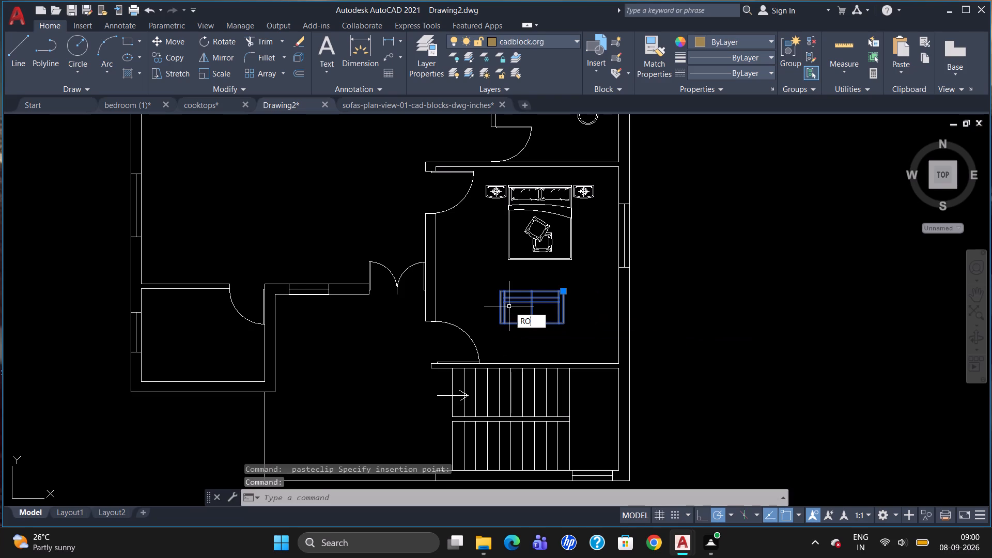
pyautogui.press('Return')
pyautogui.click(509, 306)
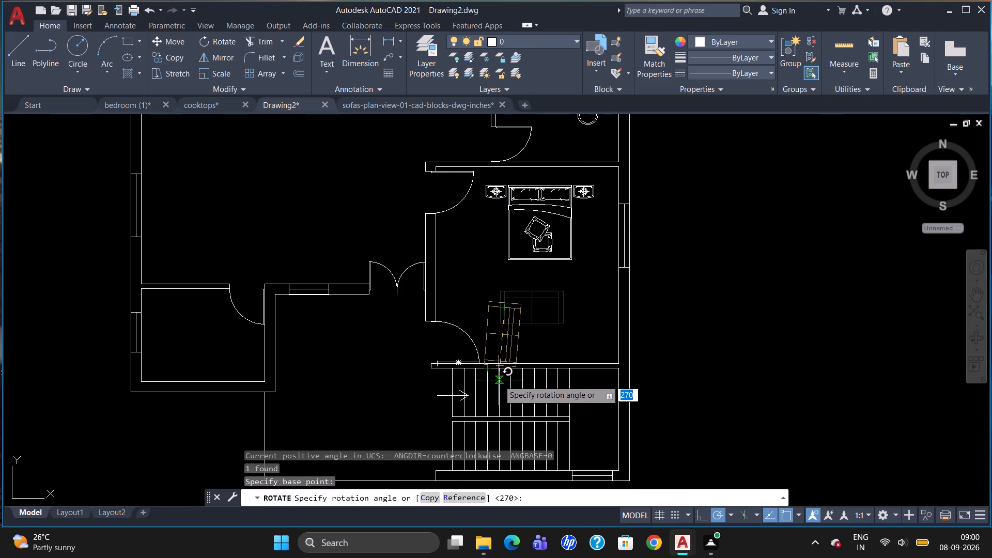
pyautogui.click(503, 420)
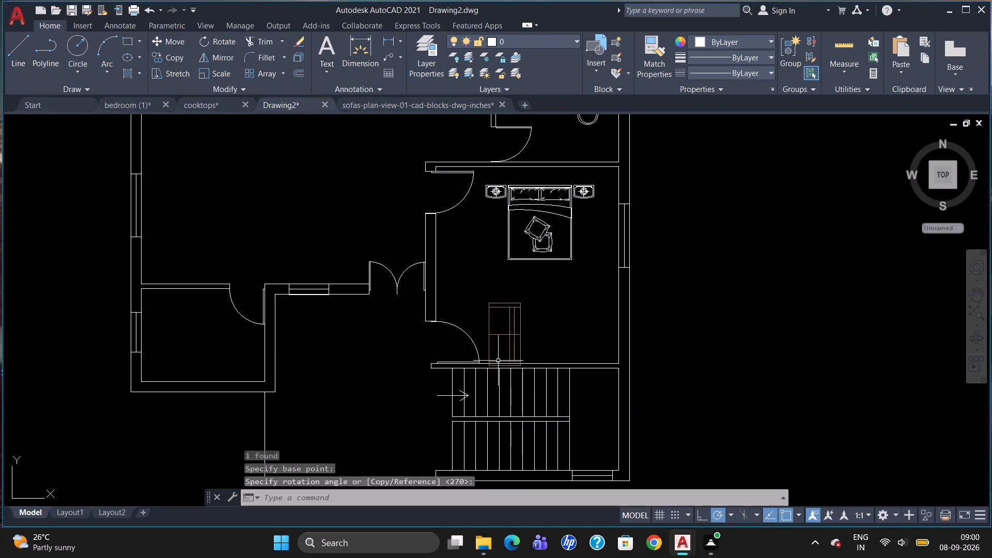
# Move the rotated sofa about 6'-3" across the bedroom, close to the east wall below the window.
pyautogui.click(505, 335)
pyautogui.press('m')
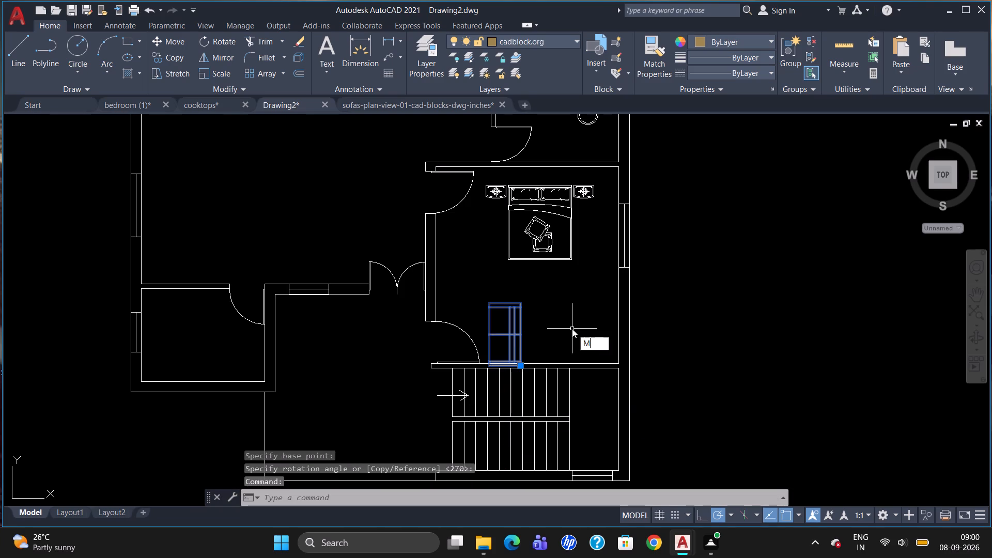
pyautogui.press('Return')
pyautogui.click(525, 333)
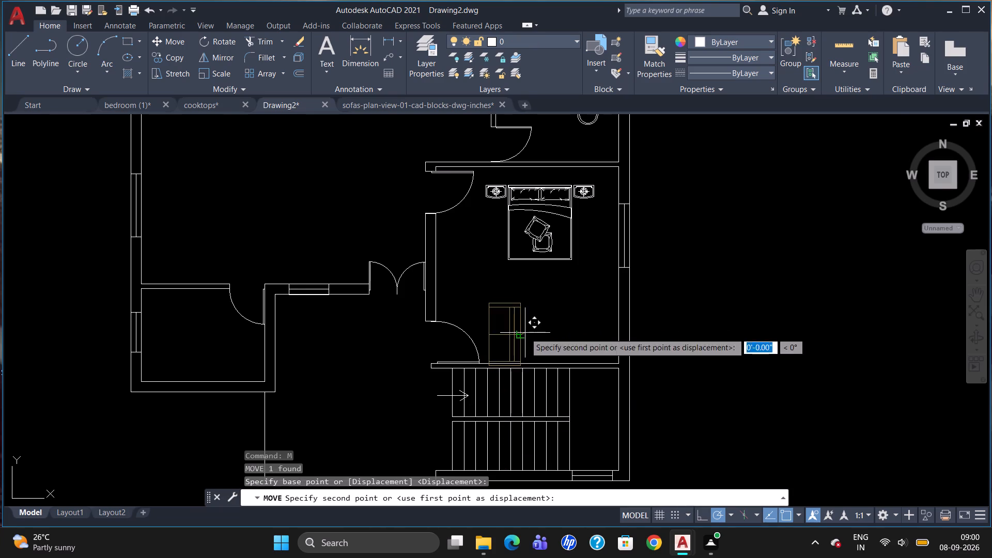
pyautogui.click(609, 309)
# Scale the sofa down by eye from its lower corner nearest the east wall.
pyautogui.click(601, 314)
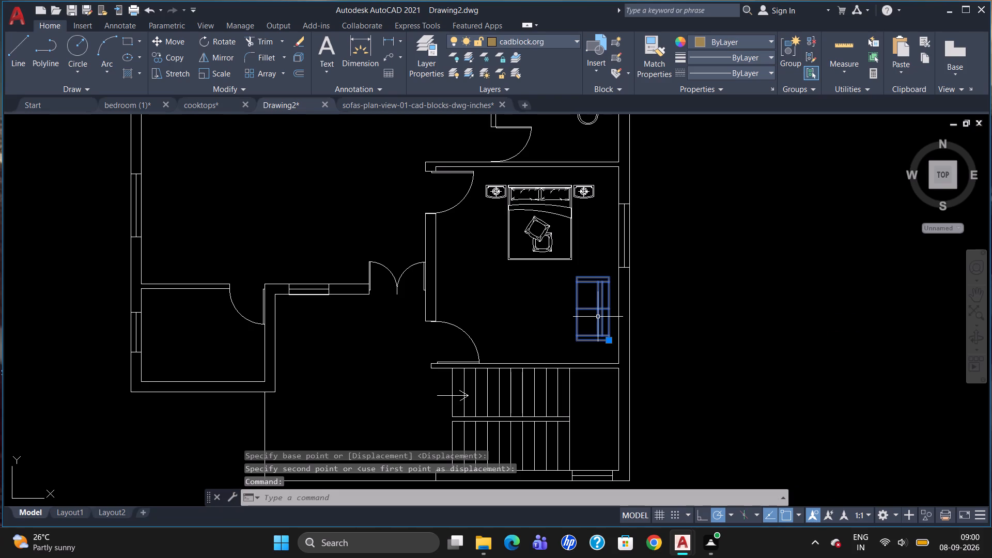
pyautogui.write('SC')
pyautogui.press('Return')
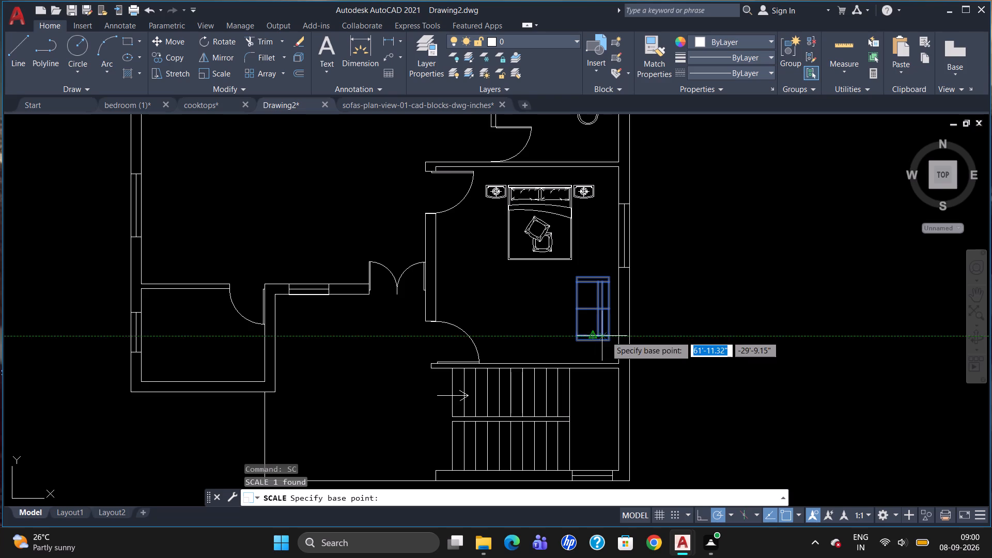
pyautogui.click(612, 338)
pyautogui.click(607, 319)
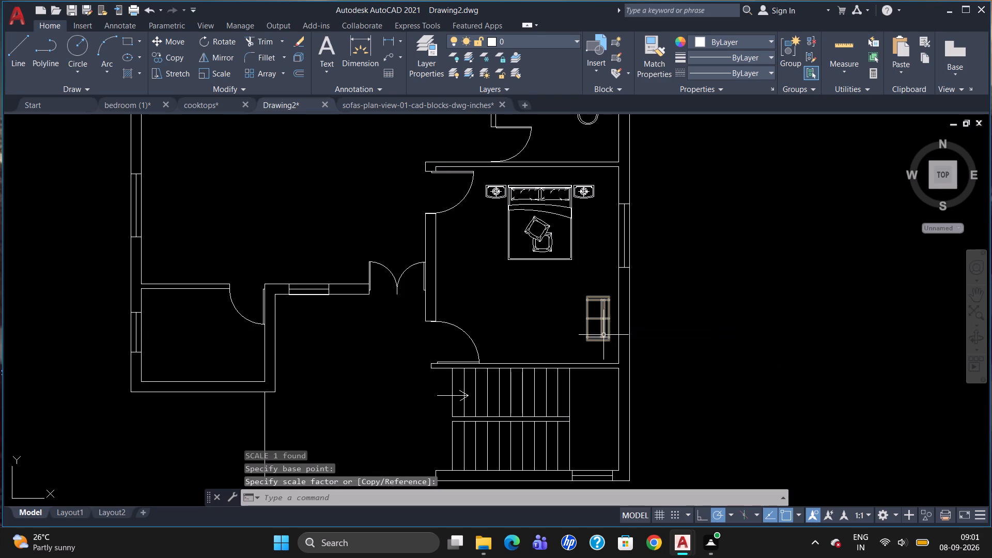
# Copy the reduced sofa about 5'-10" horizontally to the west within the bedroom.
pyautogui.click(600, 337)
pyautogui.write('CO')
pyautogui.press('Return')
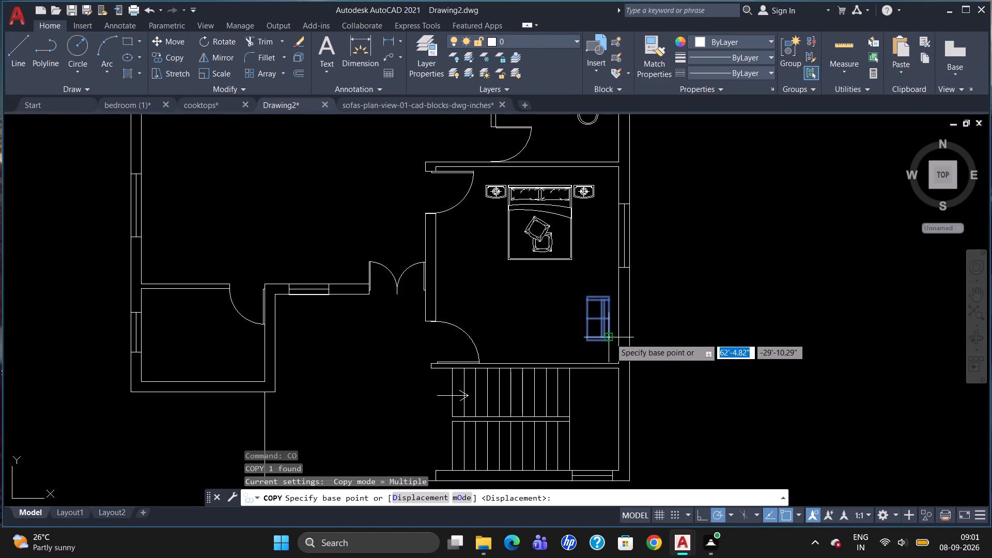
pyautogui.click(609, 337)
pyautogui.click(526, 335)
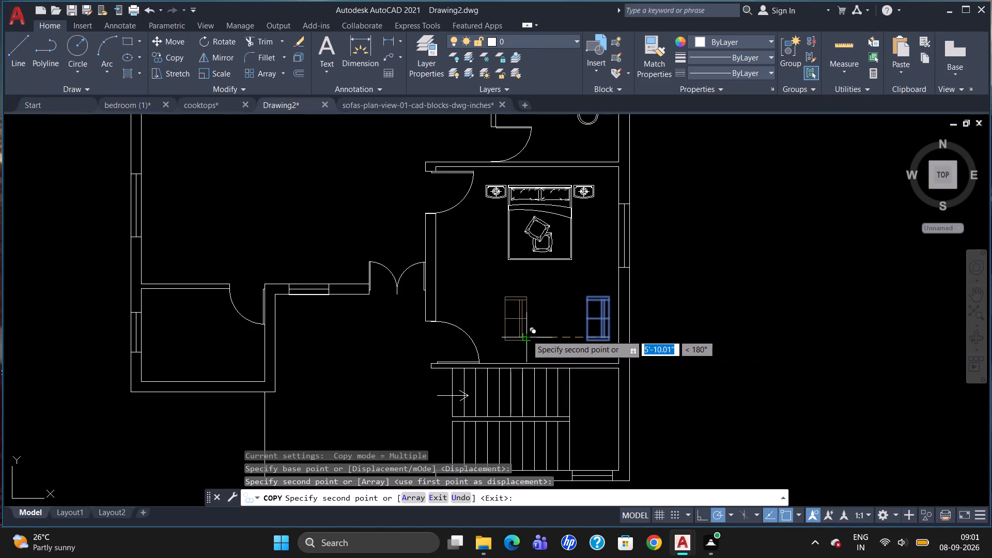
pyautogui.press('Escape')
# Rotate the copied sofa 270° so its back faces the staircase wall.
pyautogui.click(518, 329)
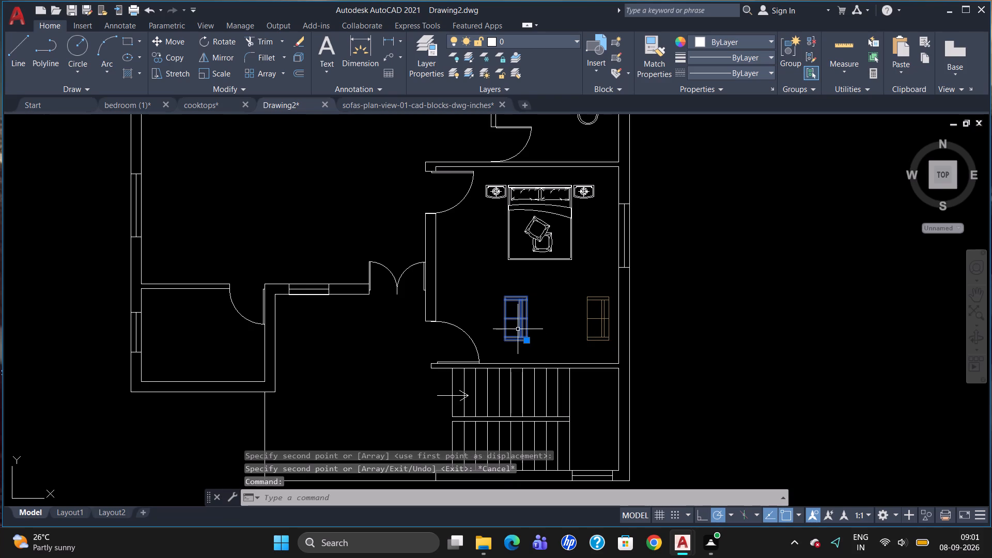
pyautogui.write('RO')
pyautogui.press('Return')
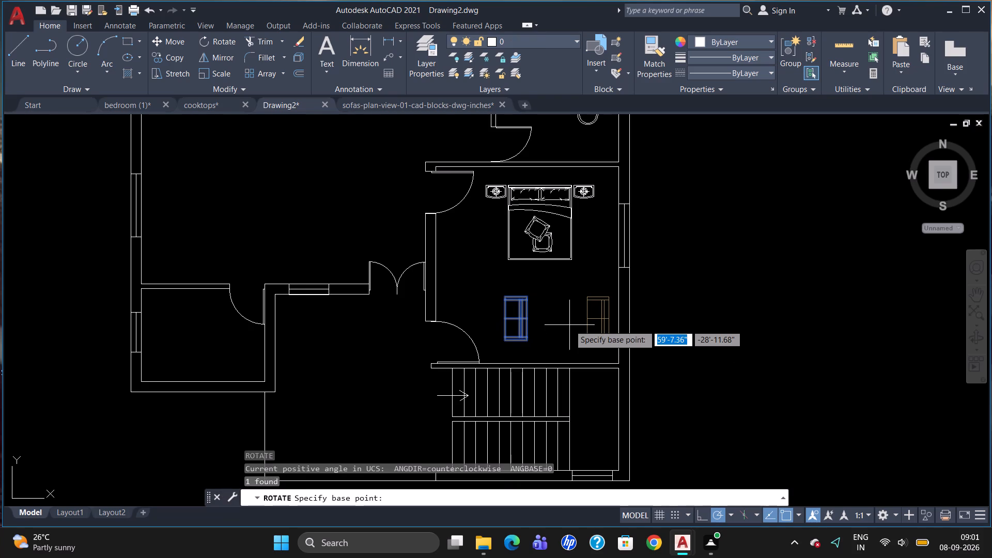
pyautogui.click(520, 301)
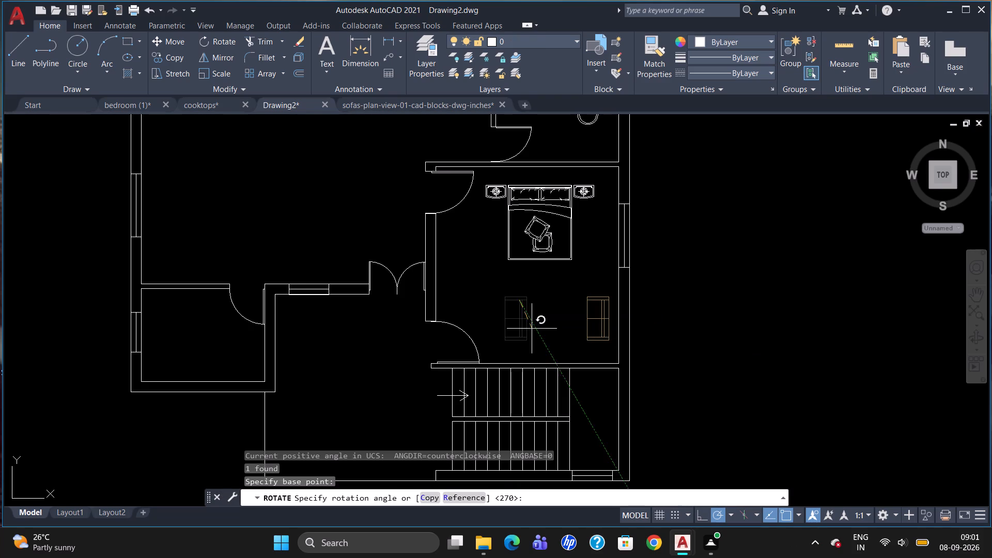
pyautogui.click(516, 388)
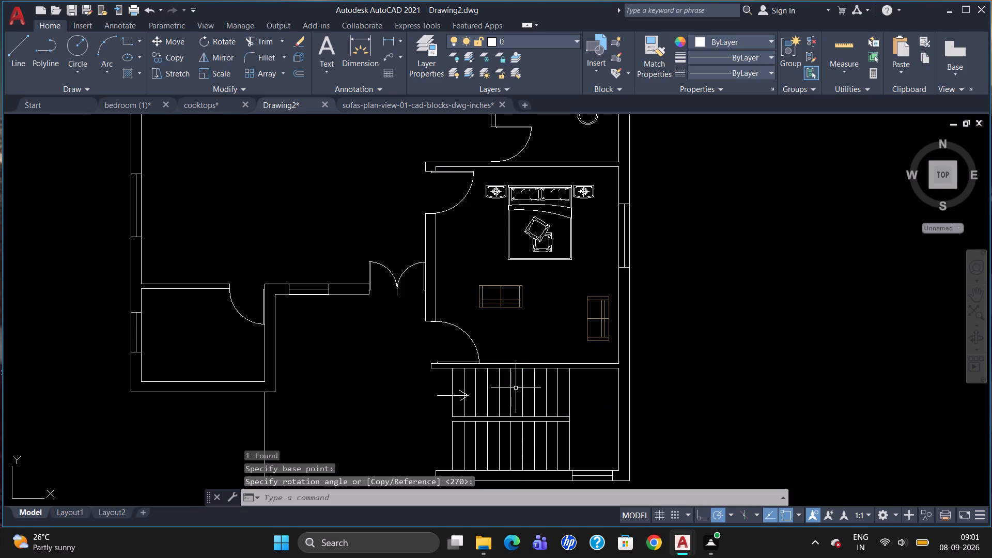
# Move the copied sofa beside the first one along the staircase wall, leaving a small gap between its back and the wall.
pyautogui.click(522, 301)
pyautogui.press('m')
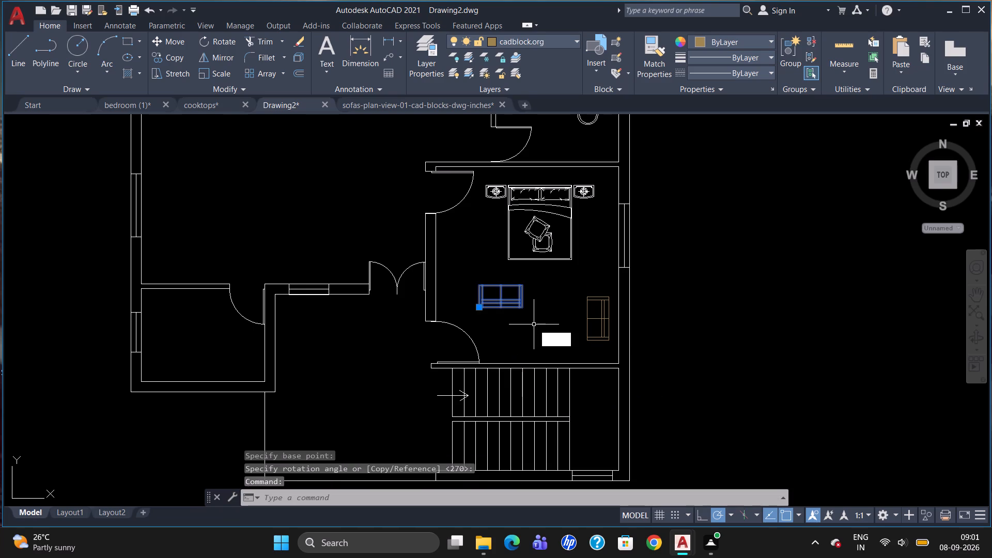
pyautogui.press('Return')
pyautogui.click(520, 307)
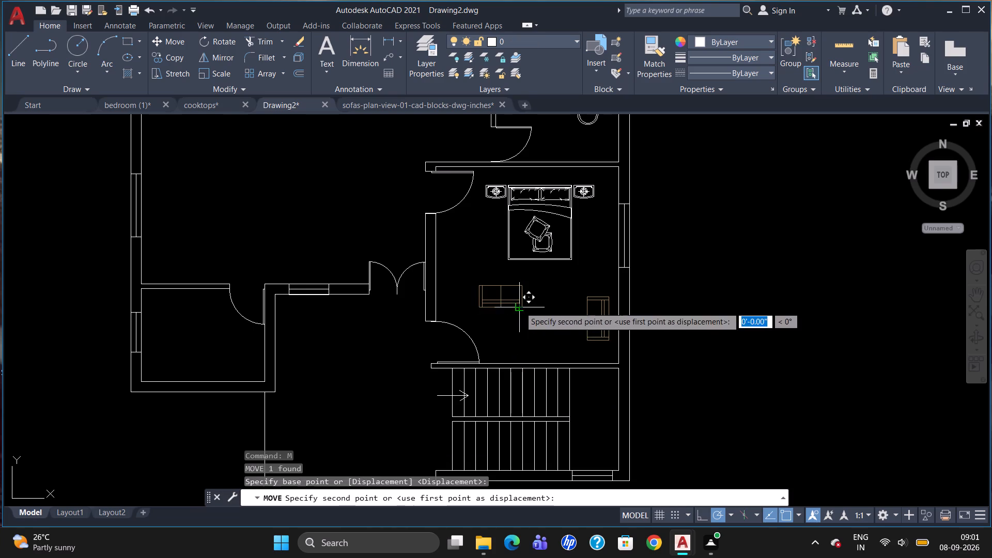
pyautogui.click(576, 359)
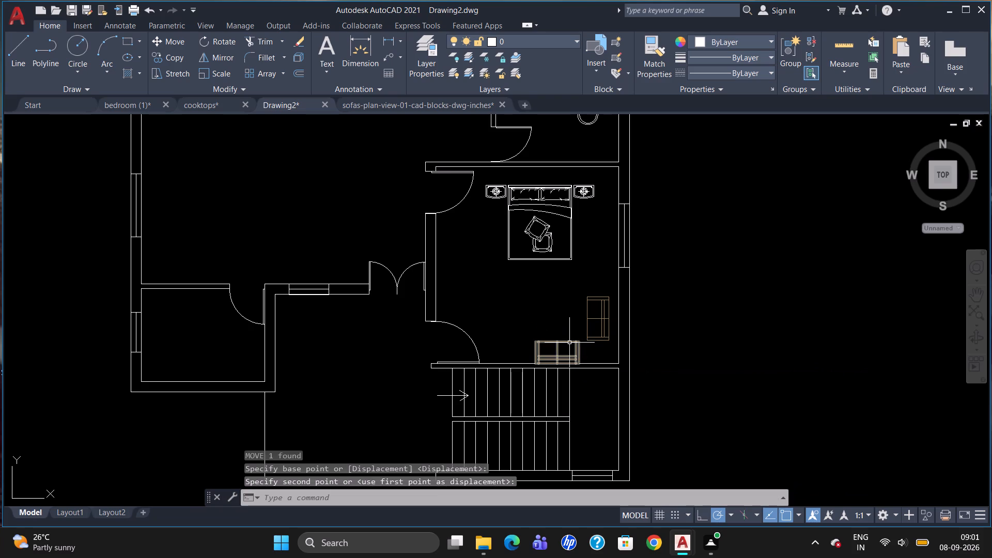
pyautogui.click(569, 343)
pyautogui.press('m')
pyautogui.press('Return')
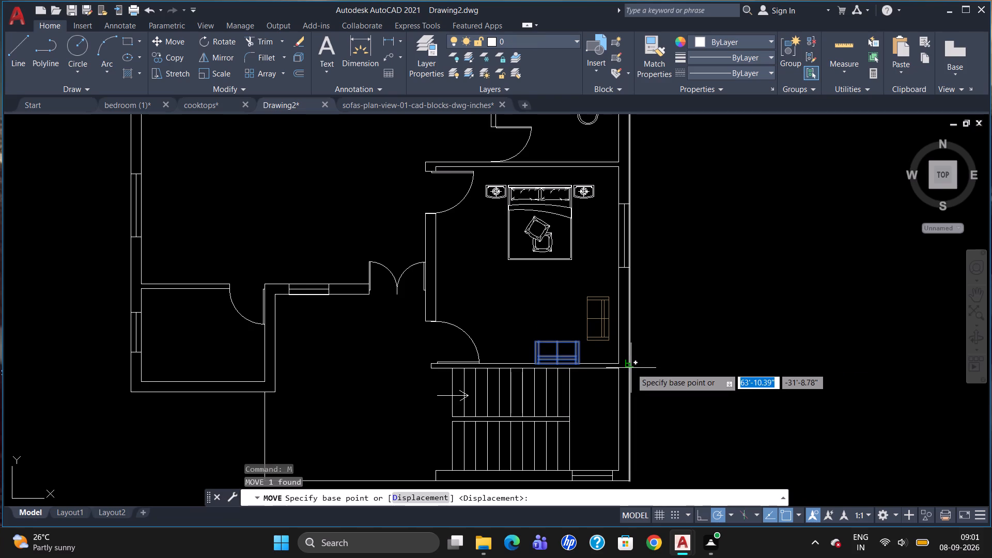
pyautogui.scroll(3, 601, 365)
pyautogui.click(508, 364)
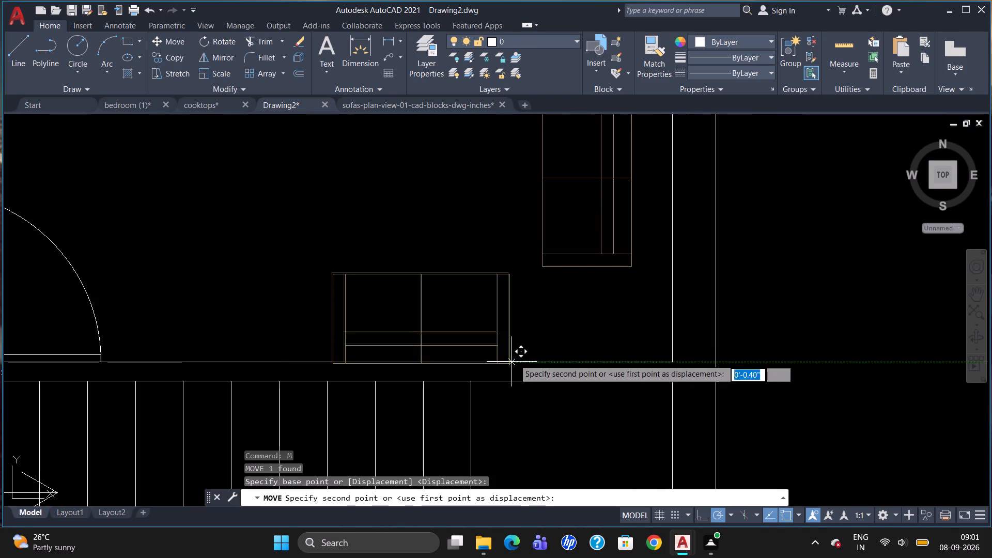
pyautogui.click(515, 353)
# Draw a rectangular table about 1'-8" by 2'-5" in the corner formed by the two sofas.
pyautogui.scroll(-1, 561, 359)
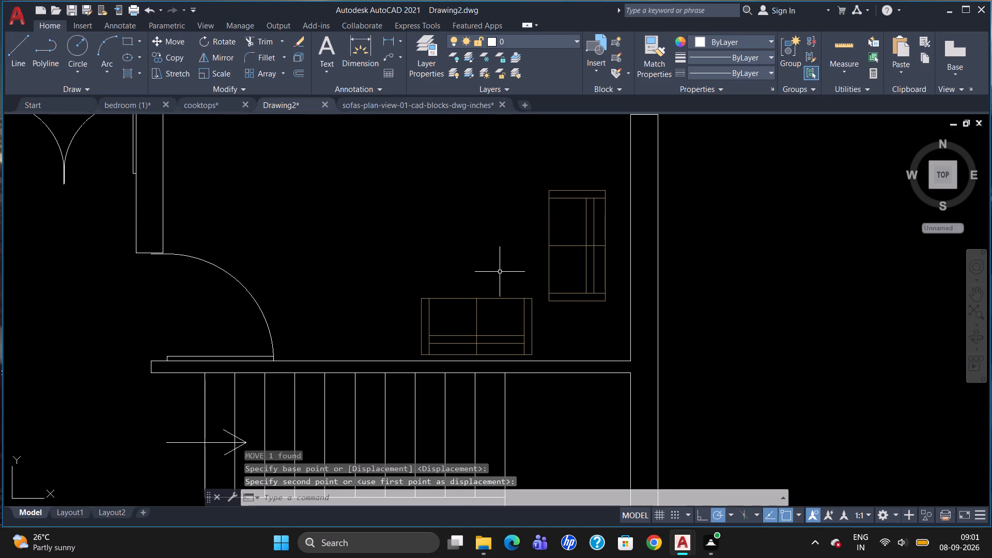
pyautogui.write('REC')
pyautogui.press('Return')
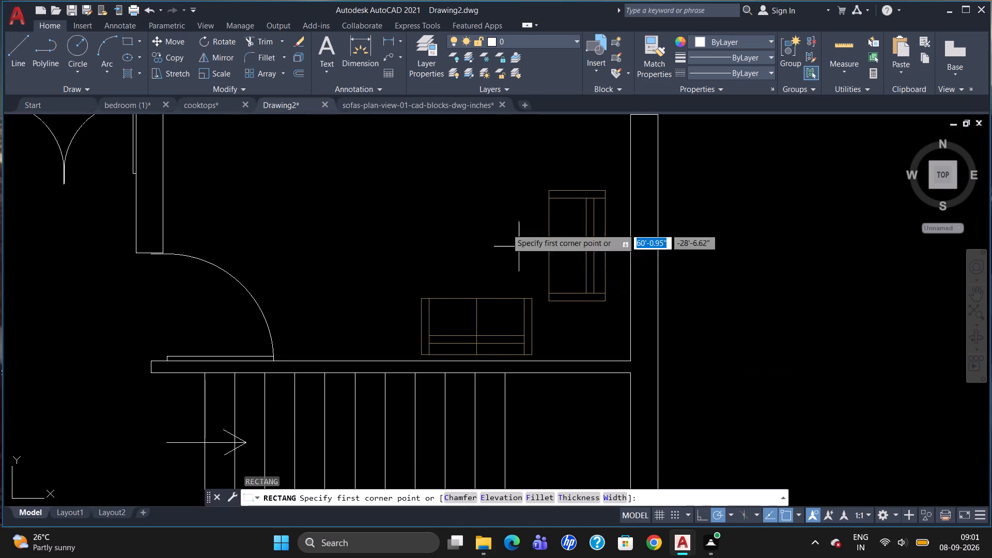
pyautogui.moveTo(469, 193); pyautogui.dragTo(474, 202)
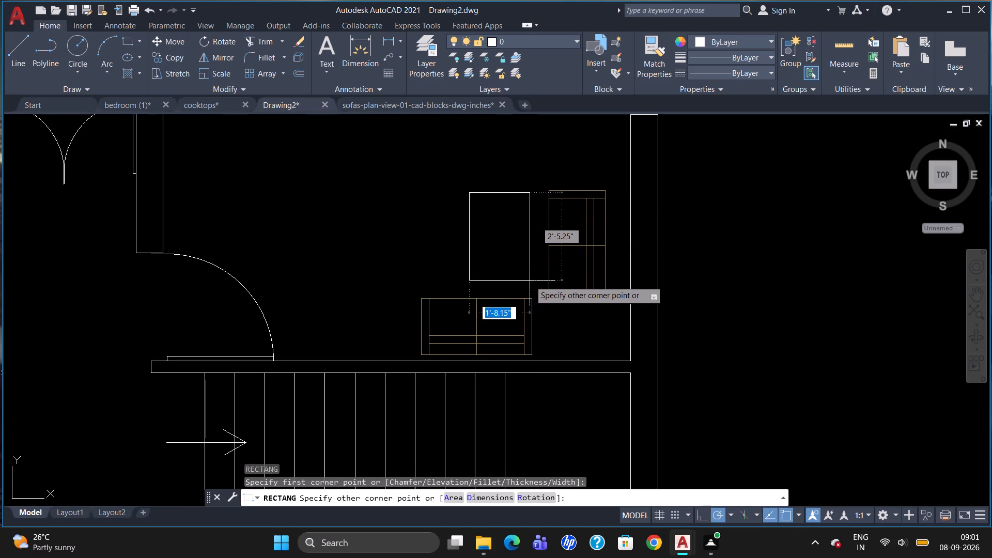
pyautogui.click(530, 281)
# Move both sofas in the bedroom onto layer 0.
pyautogui.scroll(-1, 534, 239)
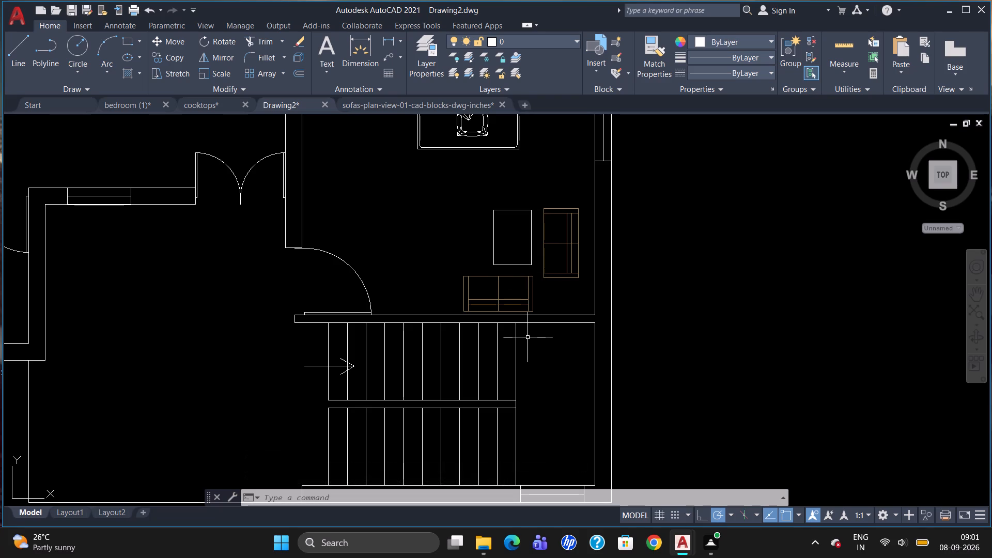
pyautogui.click(492, 297)
pyautogui.click(492, 299)
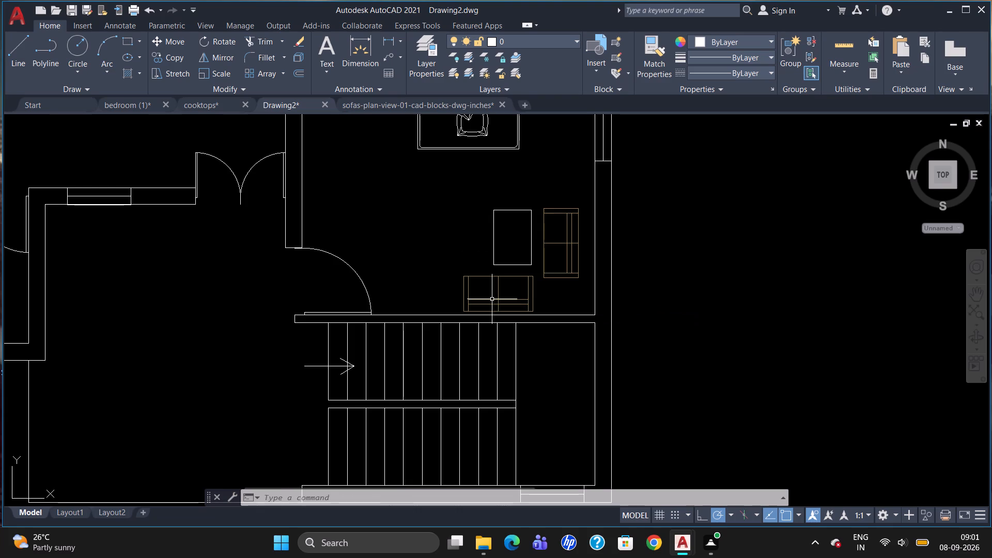
pyautogui.click(491, 301)
pyautogui.click(577, 265)
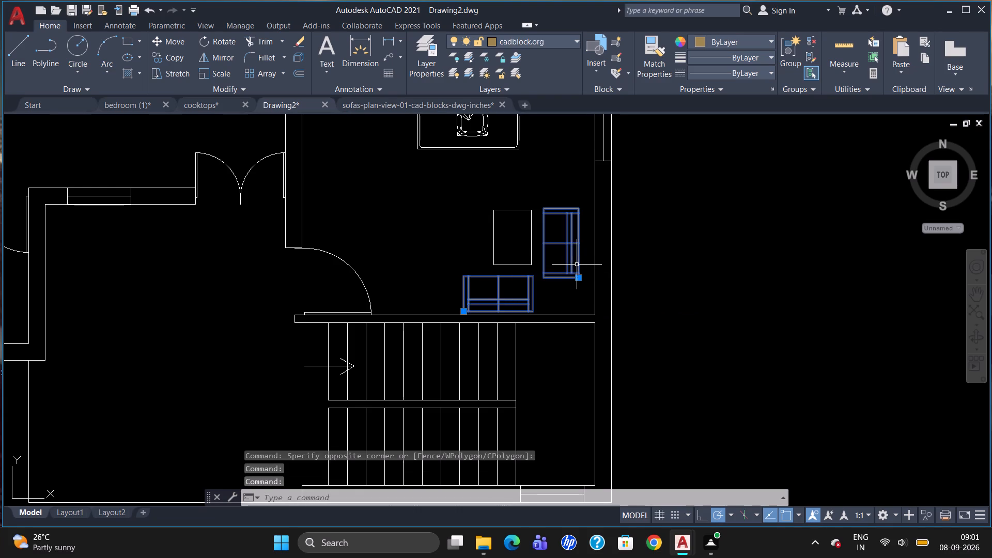
pyautogui.click(572, 40)
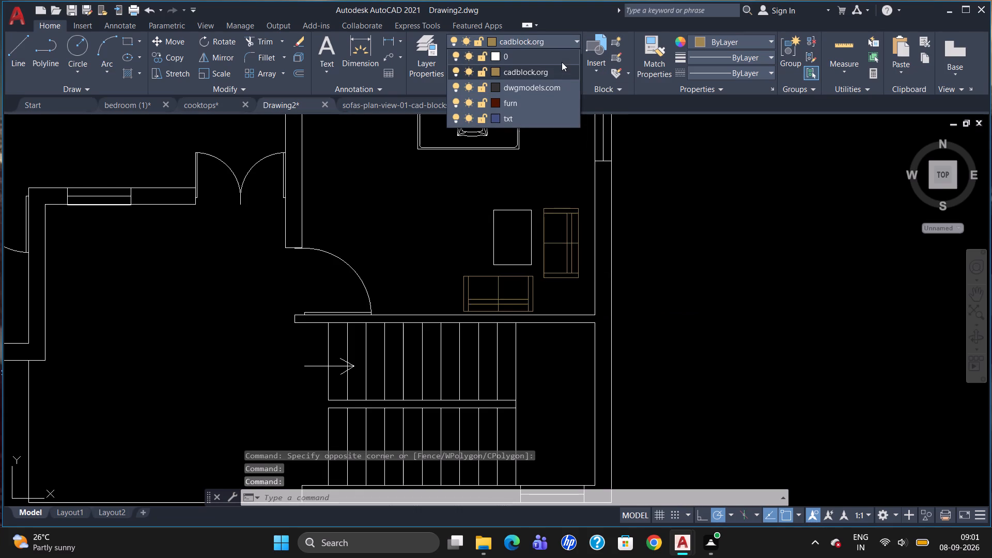
pyautogui.click(562, 60)
pyautogui.press('Escape')
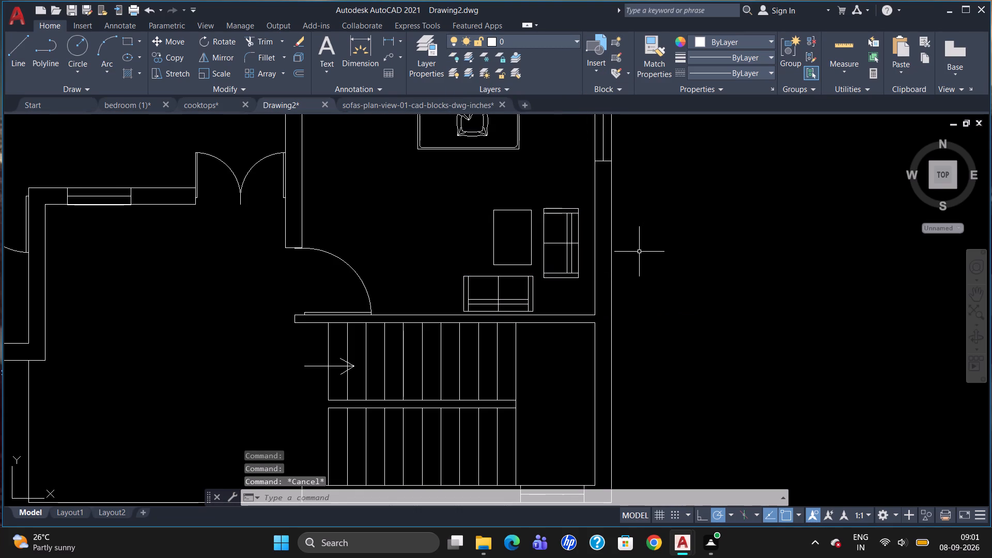
# Offset the west edge line of the open area beside the staircase 9" outward.
pyautogui.scroll(-1, 639, 253)
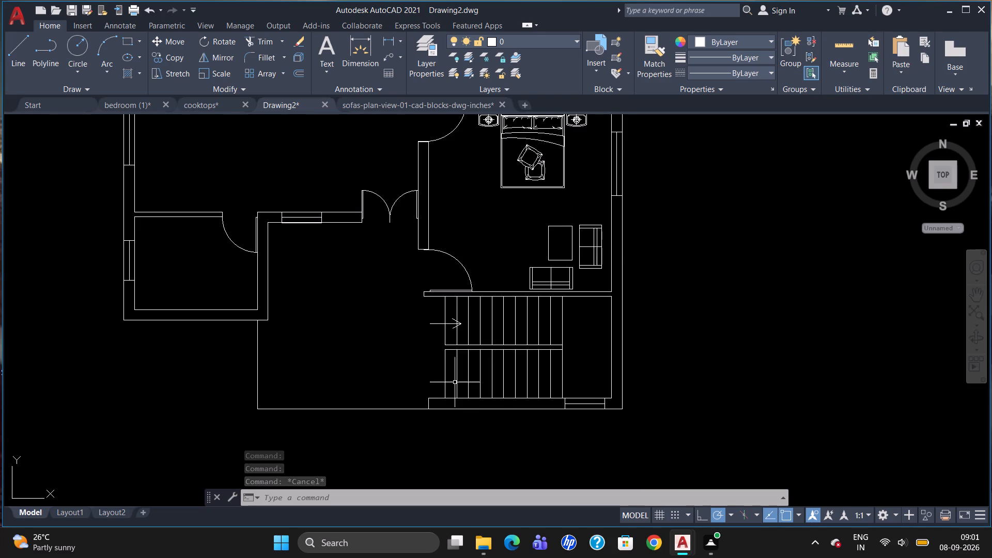
pyautogui.scroll(-1, 456, 405)
pyautogui.scroll(-1, 551, 303)
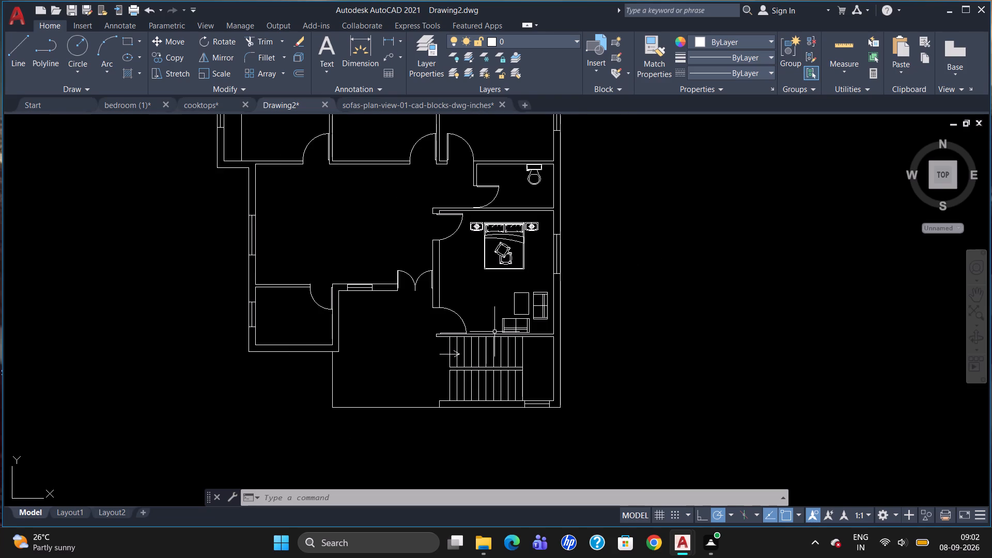
pyautogui.scroll(1, 407, 365)
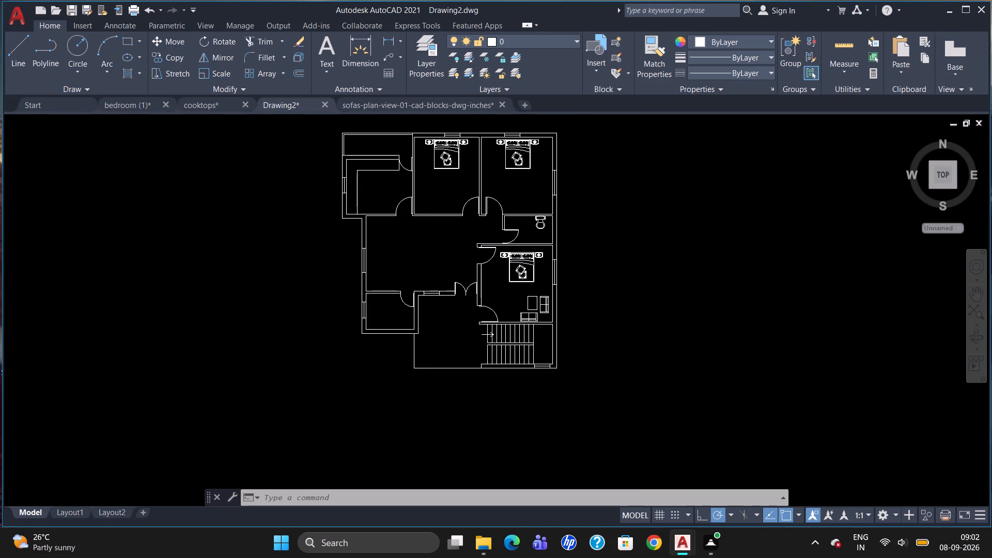
pyautogui.press('o')
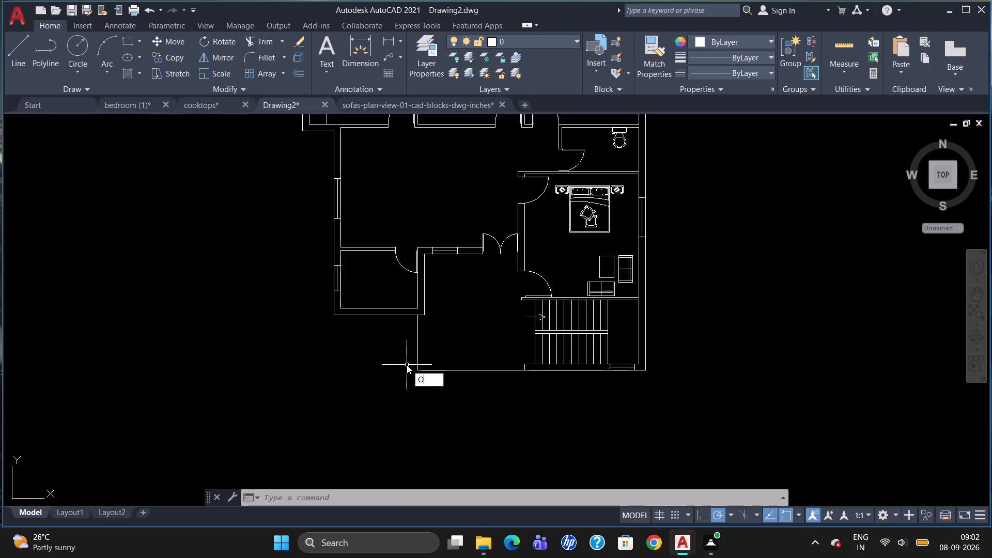
pyautogui.press('Return')
pyautogui.write('9"')
pyautogui.hotkey('shift', 'Return')
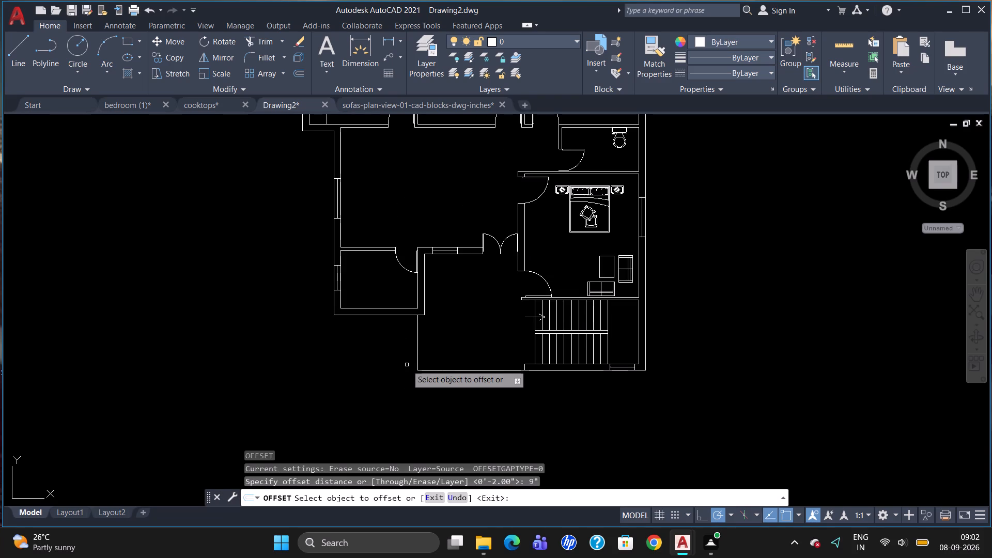
pyautogui.click(416, 346)
pyautogui.click(415, 344)
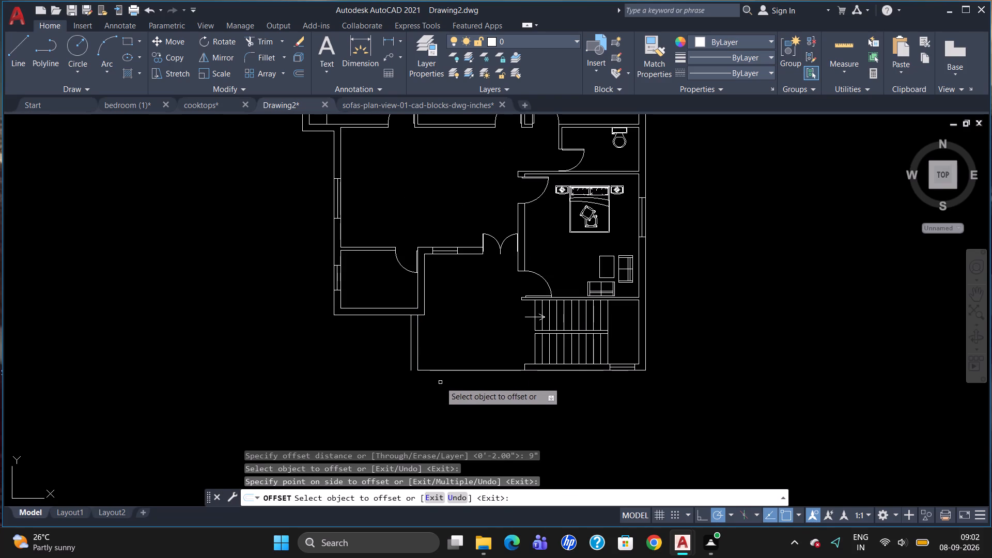
pyautogui.moveTo(446, 369); pyautogui.dragTo(448, 393)
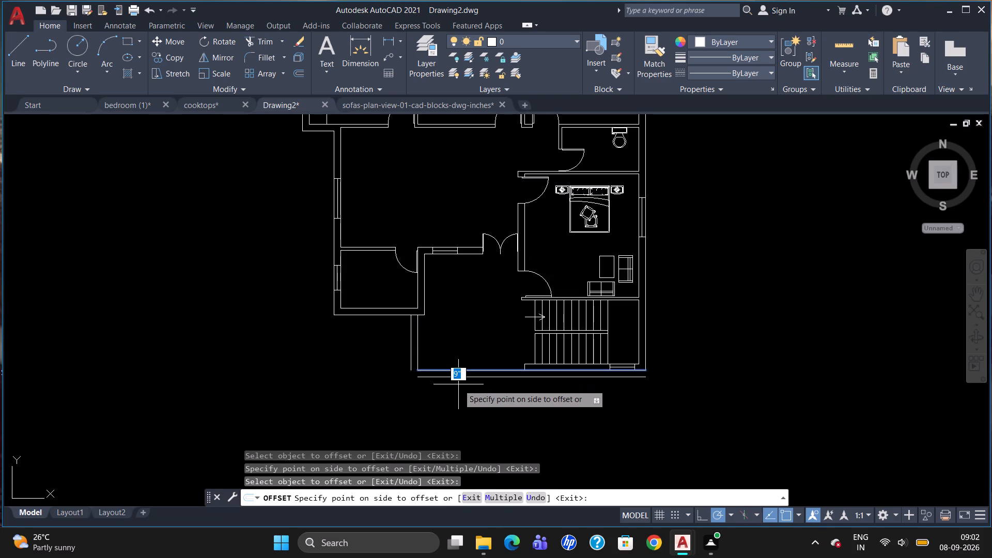
pyautogui.press('Escape')
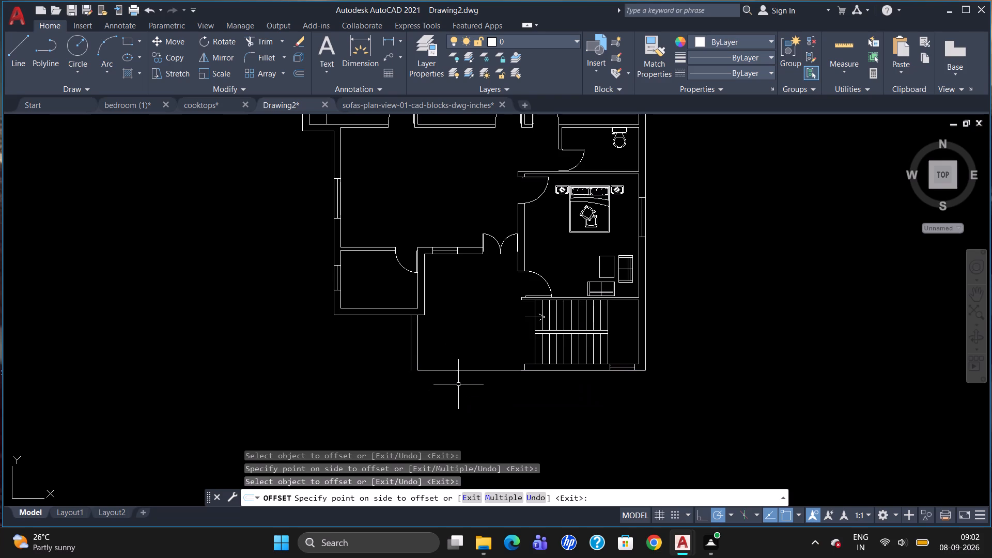
# Break the plan's south edge line at the west corner of the staircase wall using Break at Point.
pyautogui.write('BR')
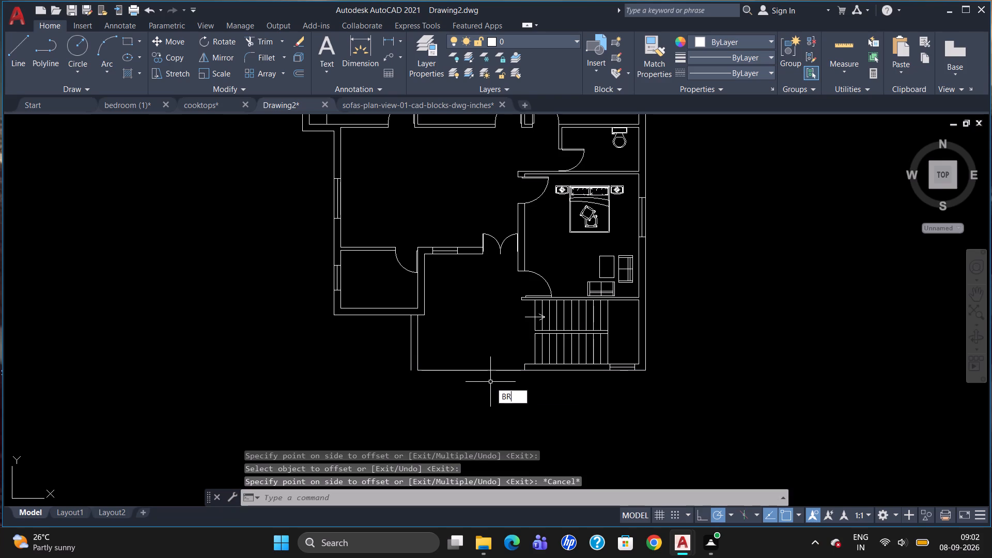
pyautogui.click(513, 417)
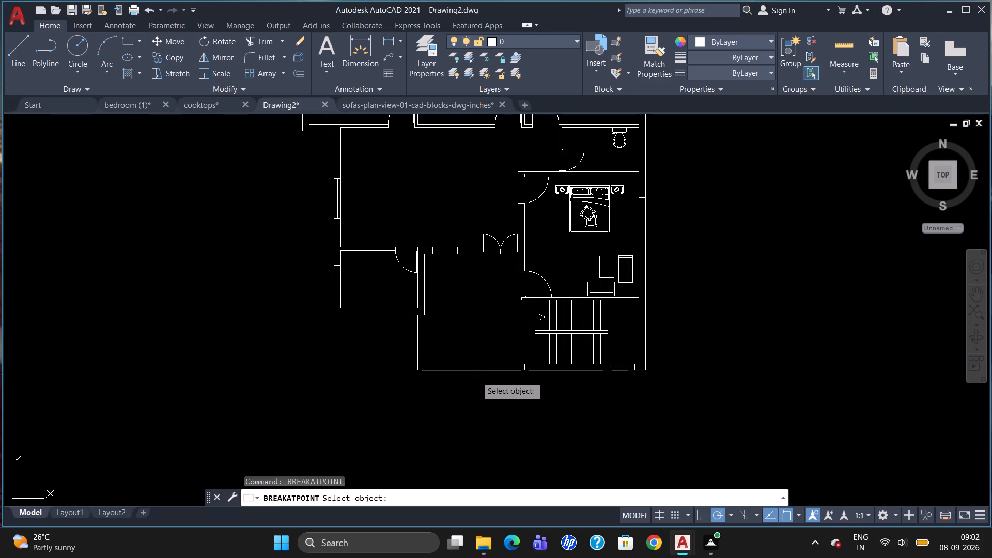
pyautogui.click(475, 370)
pyautogui.scroll(2, 518, 374)
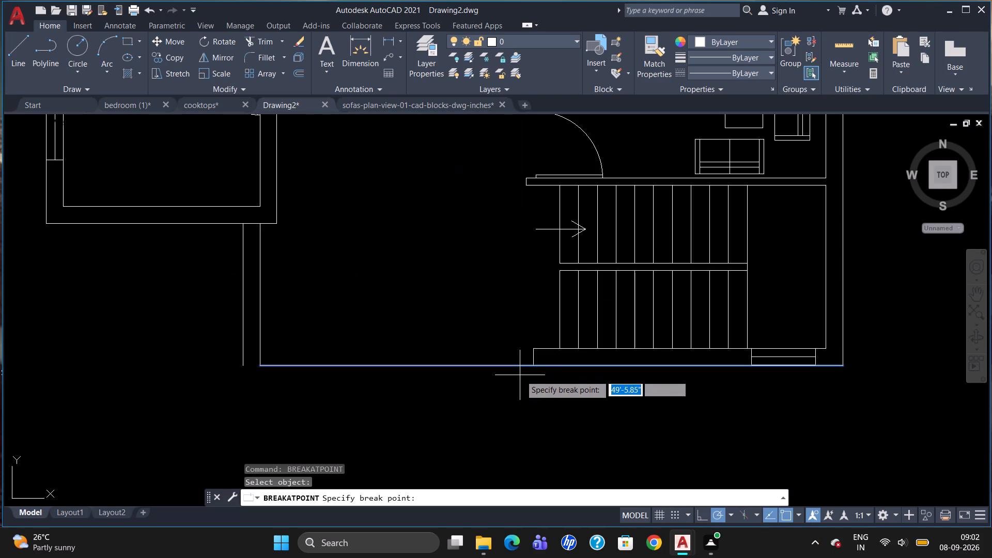
pyautogui.moveTo(533, 367); pyautogui.dragTo(533, 374)
# Offset the open area's portion of the south edge line 9" outward.
pyautogui.press('o')
pyautogui.press('Return')
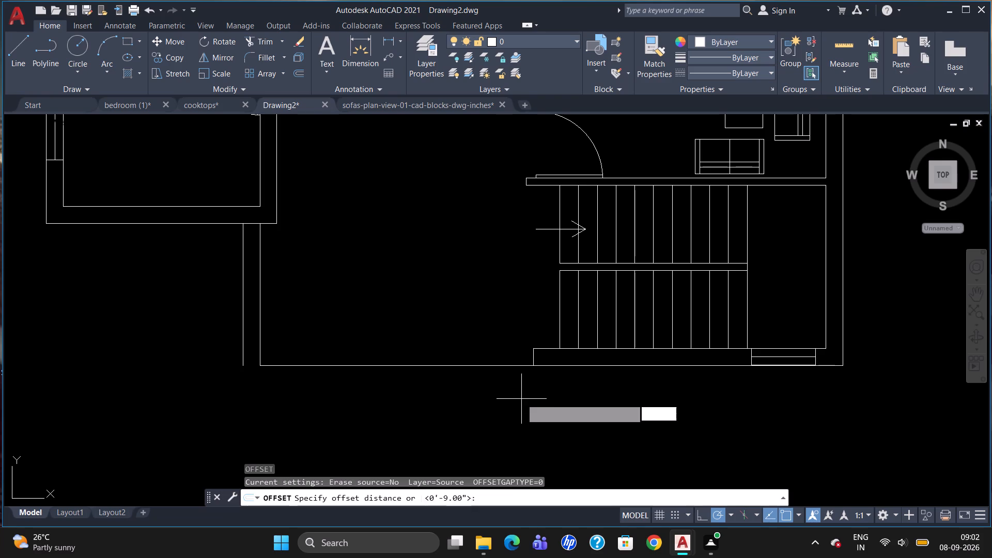
pyautogui.write('9"')
pyautogui.press('Return')
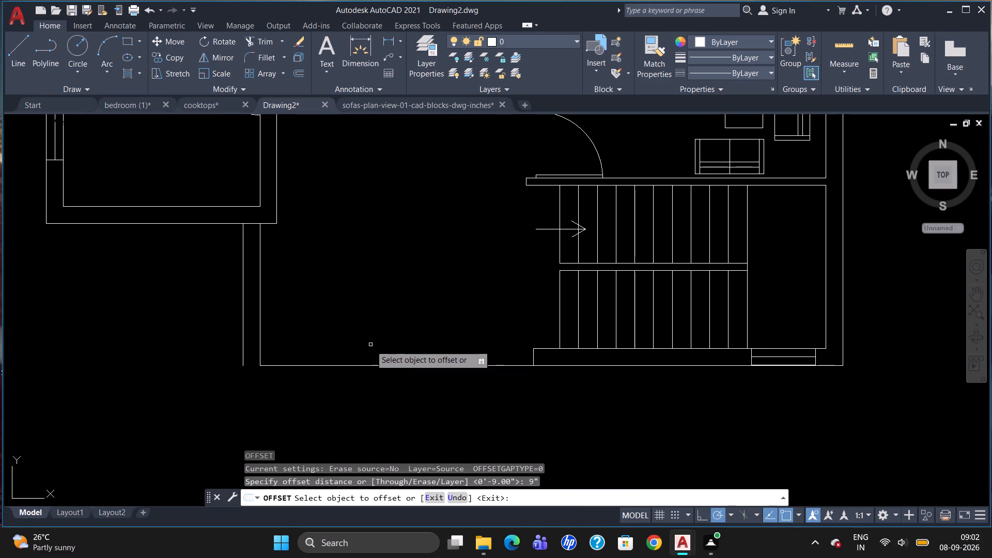
pyautogui.moveTo(376, 363); pyautogui.dragTo(376, 374)
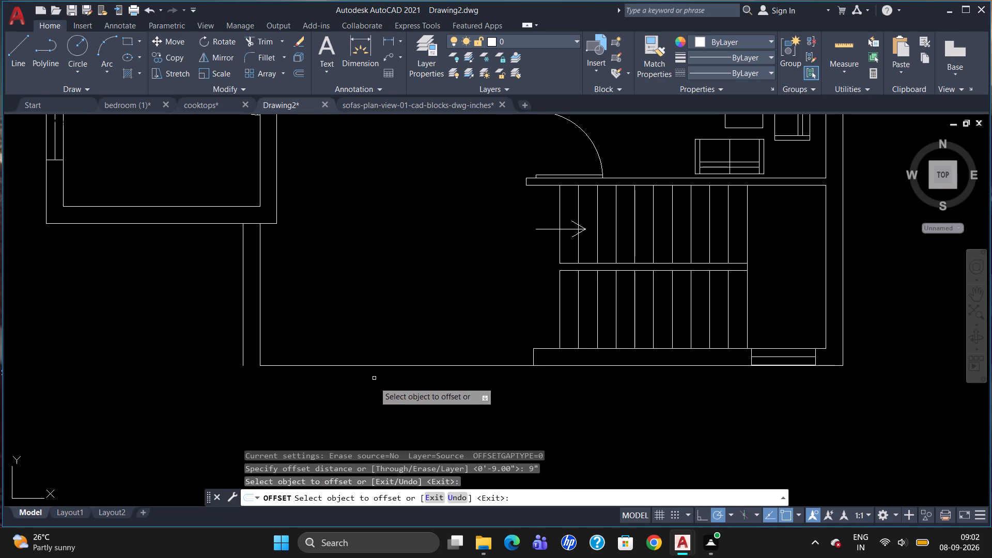
pyautogui.moveTo(378, 366); pyautogui.dragTo(379, 382)
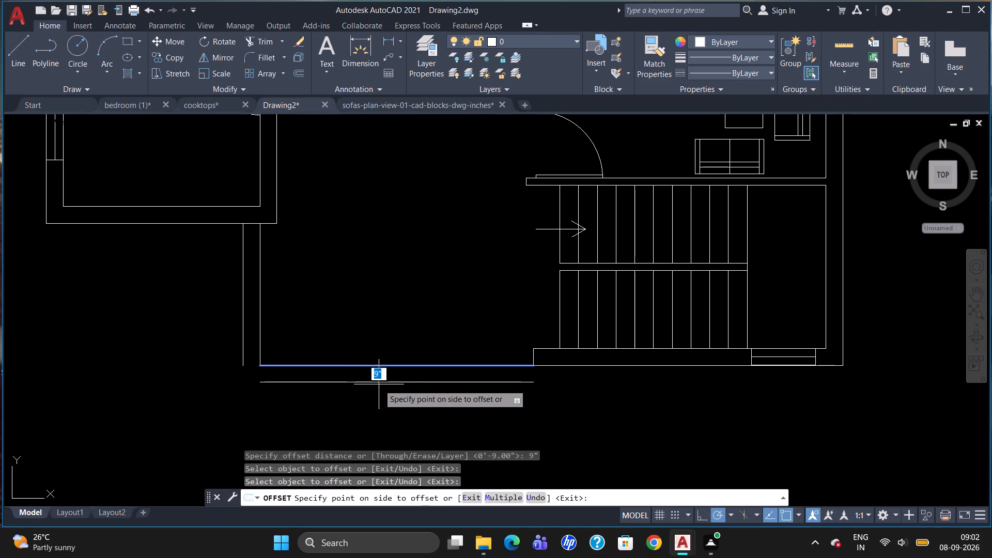
pyautogui.click(379, 384)
pyautogui.press('Escape')
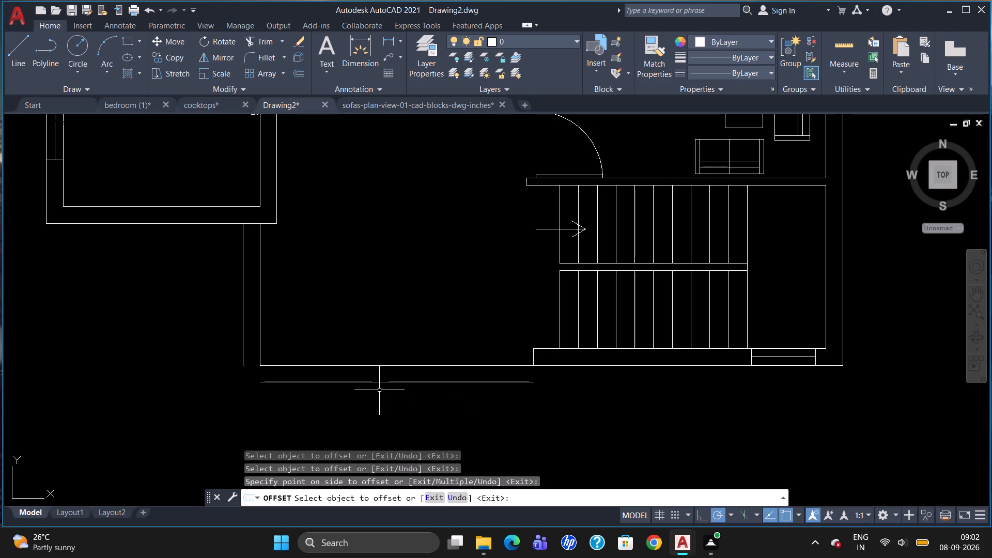
# Draw a horizontal line from the west end of the new south offset line, running westward past the west offset line.
pyautogui.press('l')
pyautogui.press('Return')
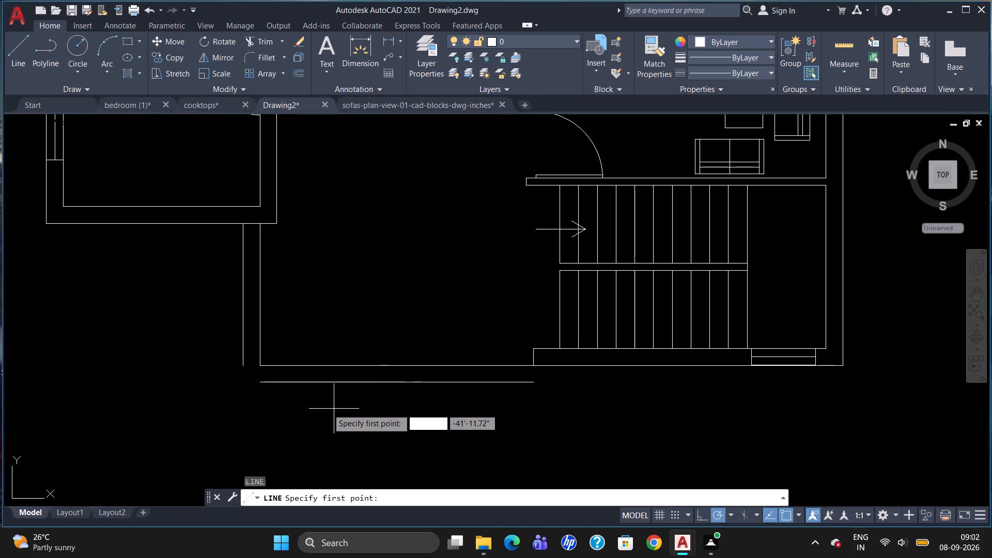
pyautogui.click(261, 386)
pyautogui.click(195, 382)
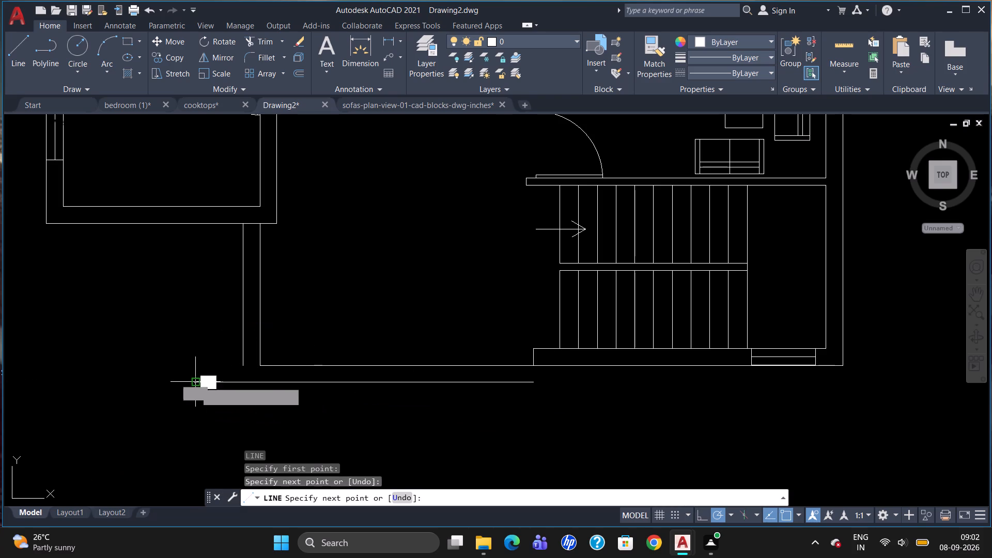
pyautogui.press('Escape')
# Extend the west offset line down to the newly drawn horizontal line.
pyautogui.write('EX')
pyautogui.press('Return')
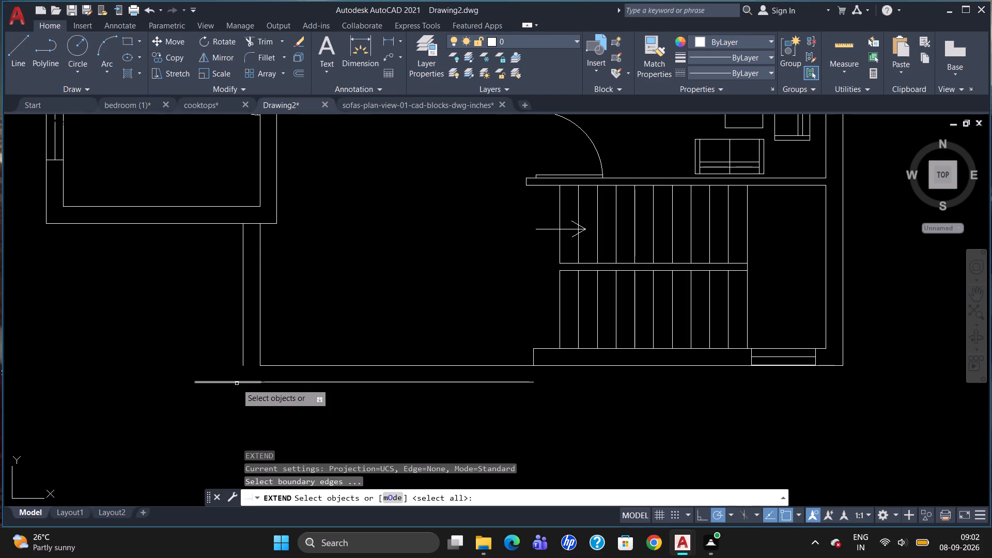
pyautogui.click(237, 383)
pyautogui.press('Return')
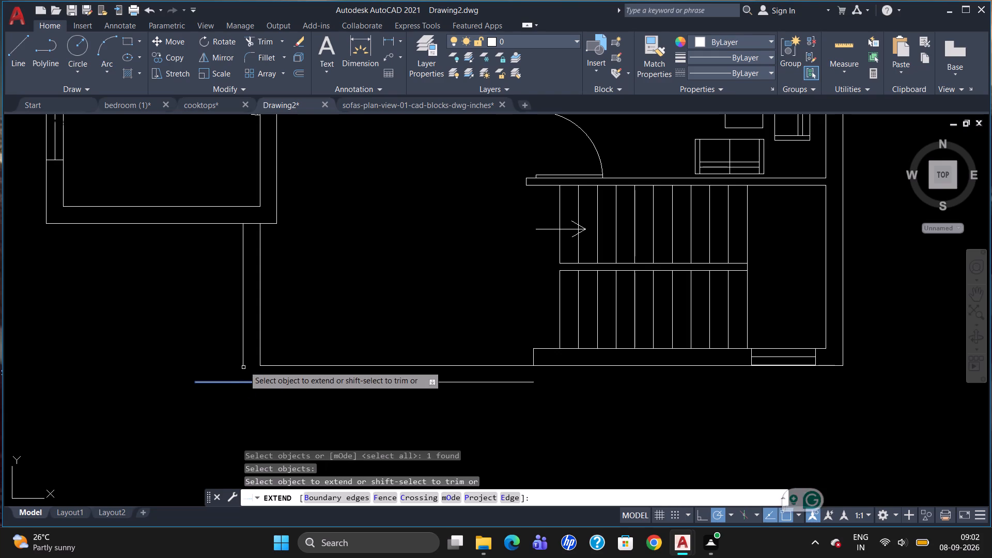
pyautogui.click(244, 365)
pyautogui.press('Escape')
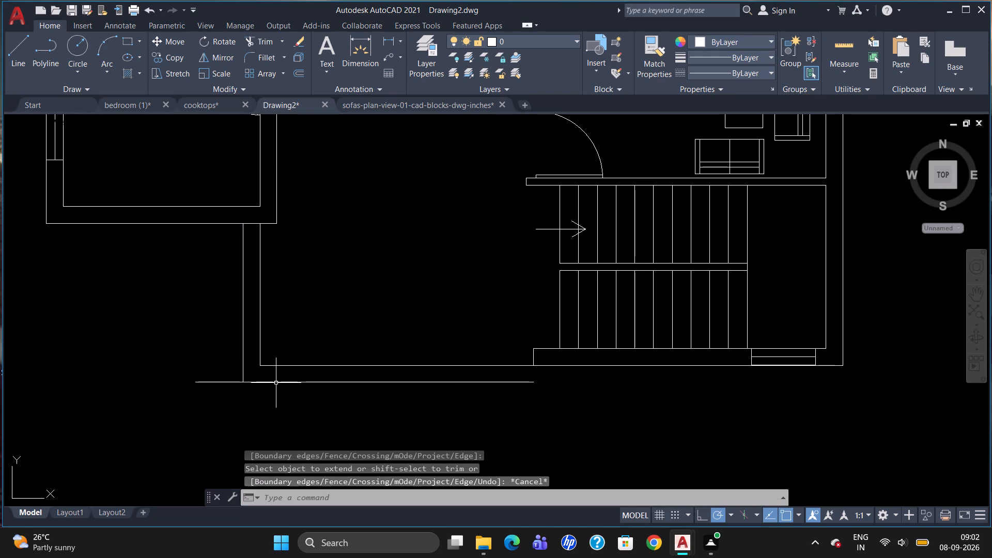
# Trim the horizontal line's overhang west of the outer corner.
pyautogui.write('TR')
pyautogui.press('Return')
pyautogui.press('Return')
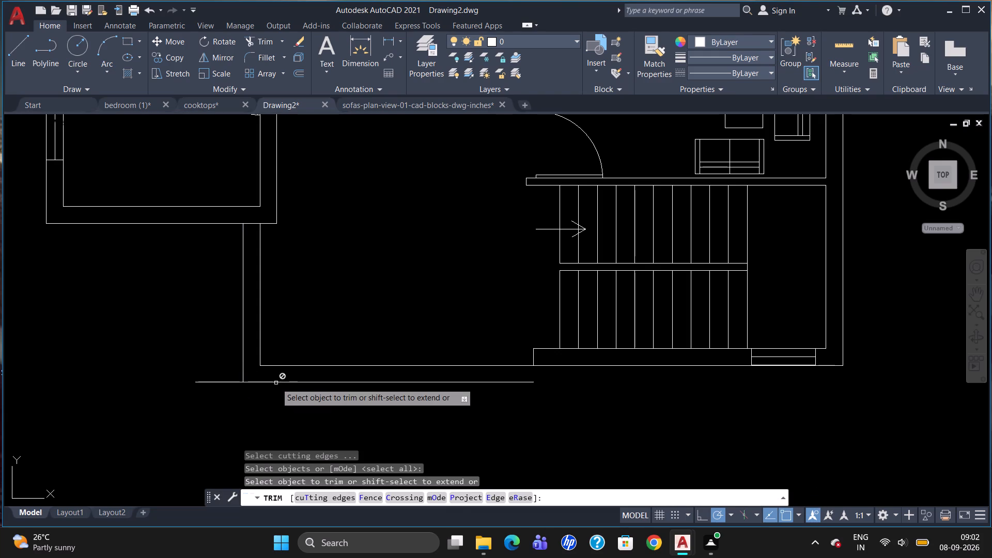
pyautogui.click(230, 382)
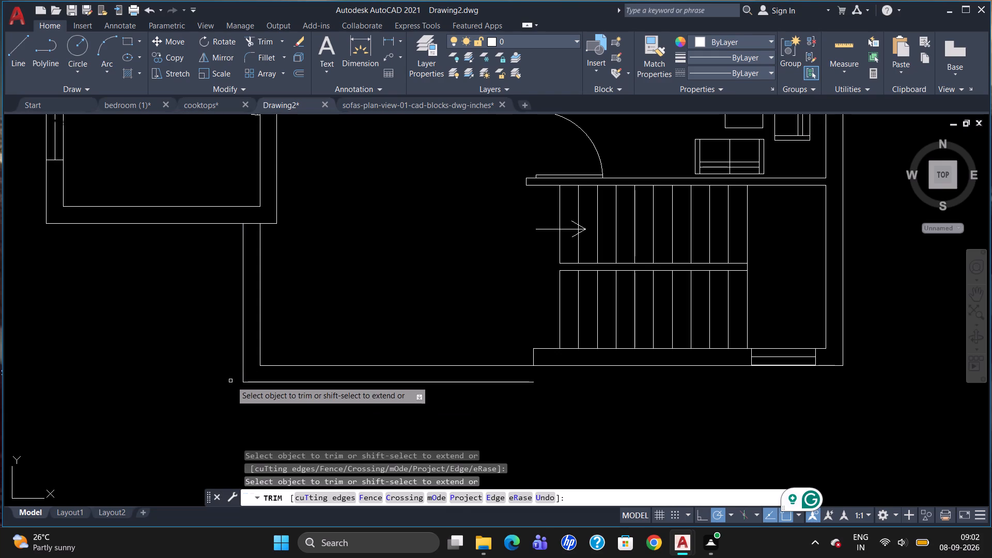
pyautogui.press('Escape')
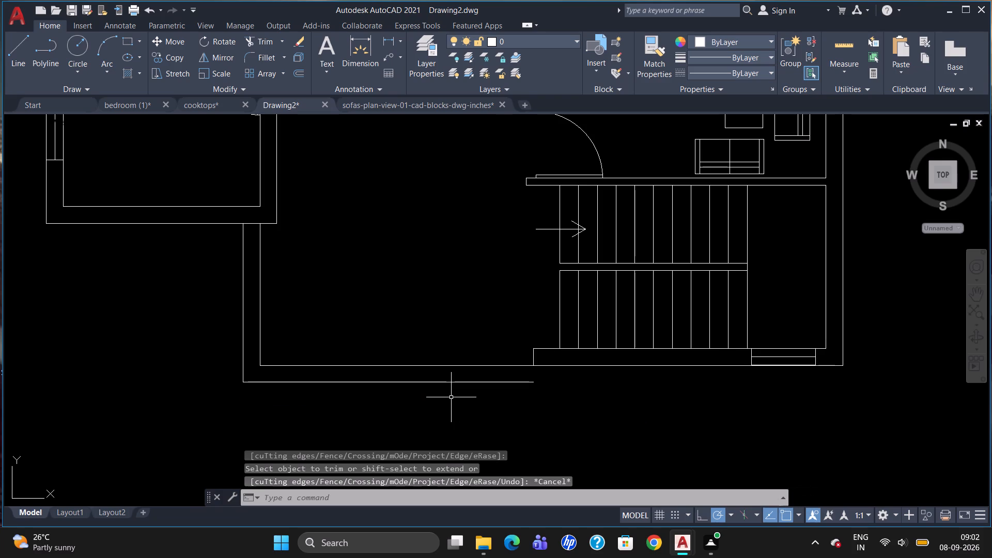
# Draw a 9" vertical line closing the east end of the double south edge at the staircase wall corner.
pyautogui.press('l')
pyautogui.press('Return')
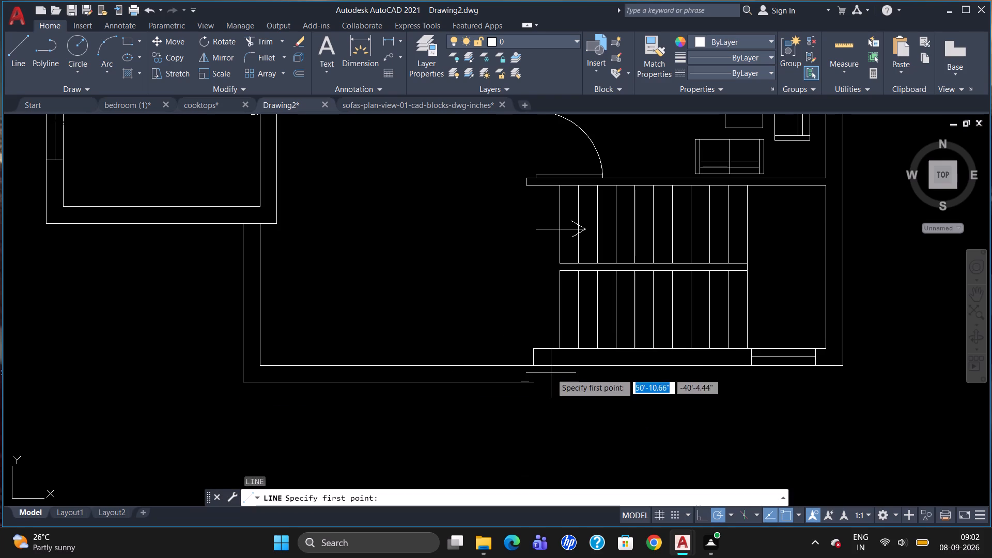
pyautogui.click(532, 363)
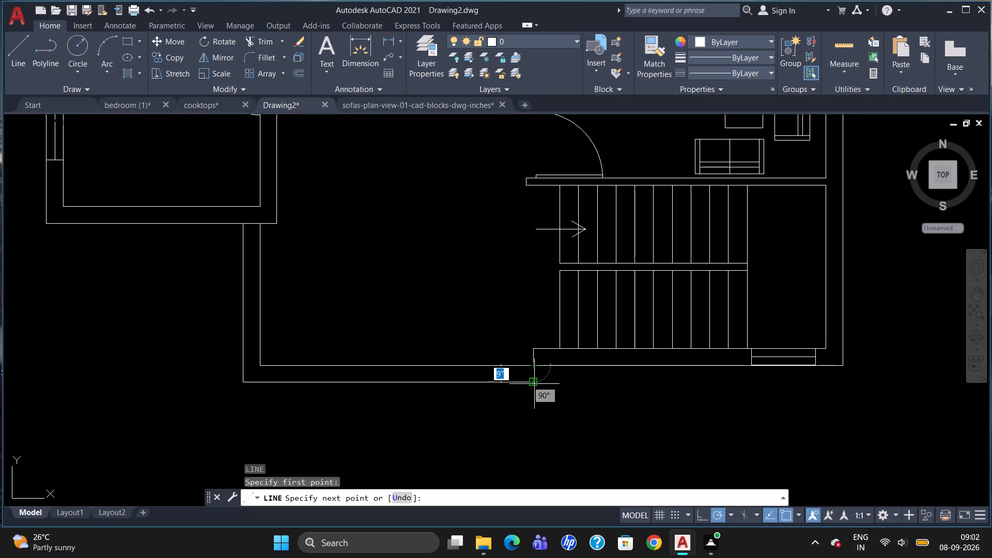
pyautogui.click(534, 384)
pyautogui.press('Escape')
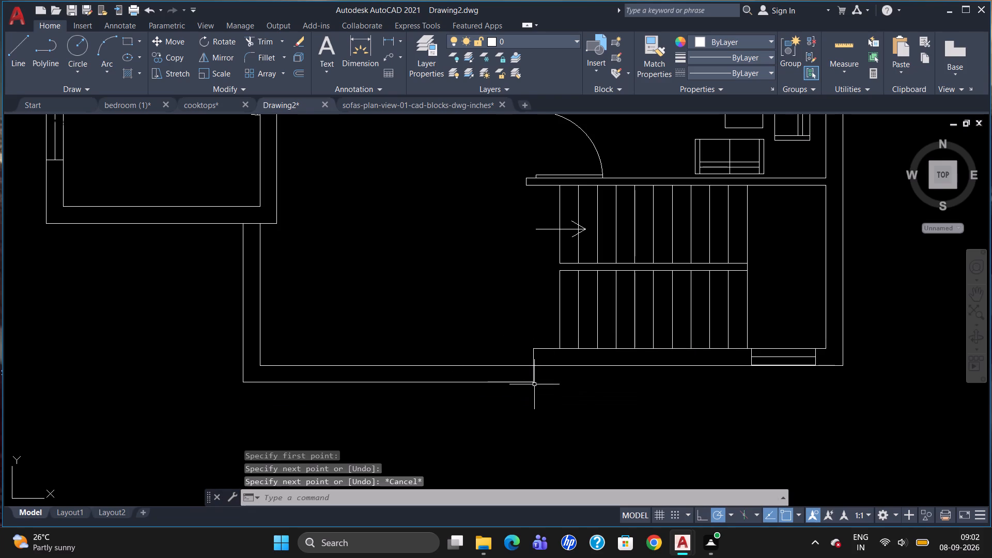
# Draw a diagonal line joining the outer and inner southwest corners of the double border beside the staircase.
pyautogui.press('l')
pyautogui.press('Return')
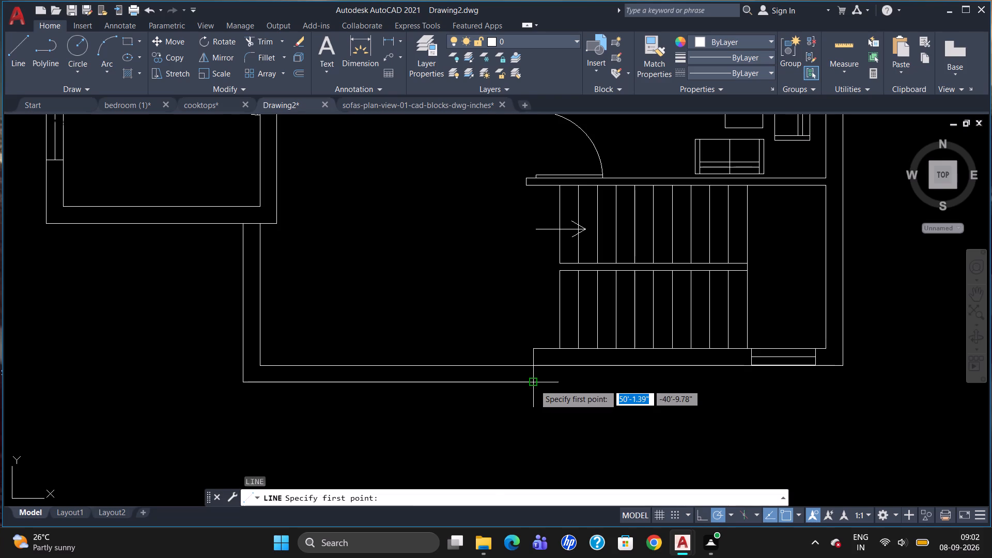
pyautogui.click(245, 379)
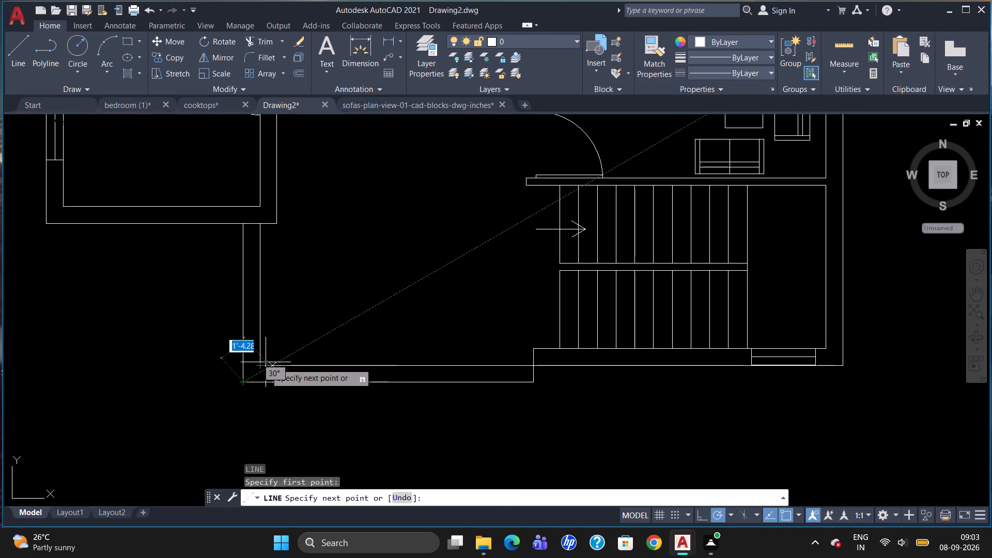
pyautogui.scroll(4, 253, 369)
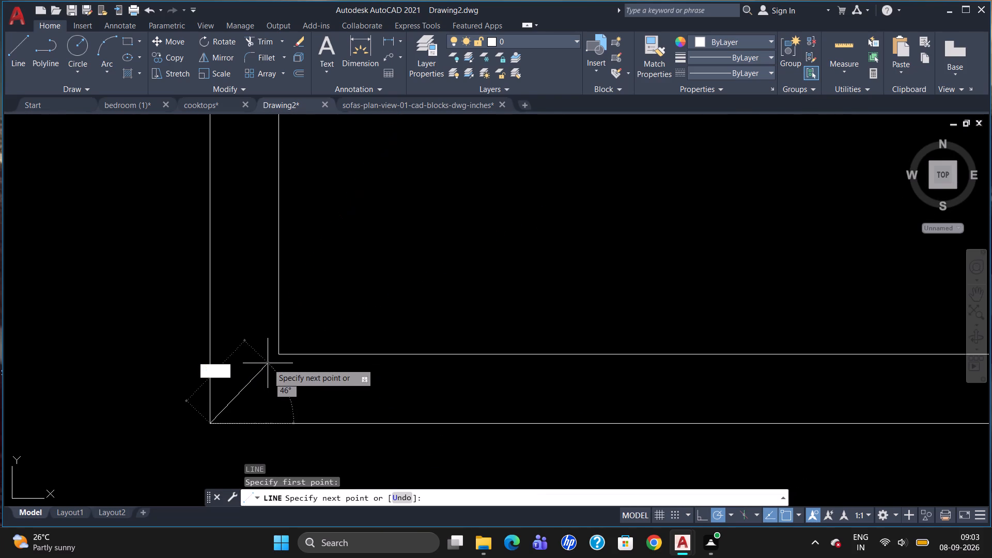
pyautogui.click(280, 350)
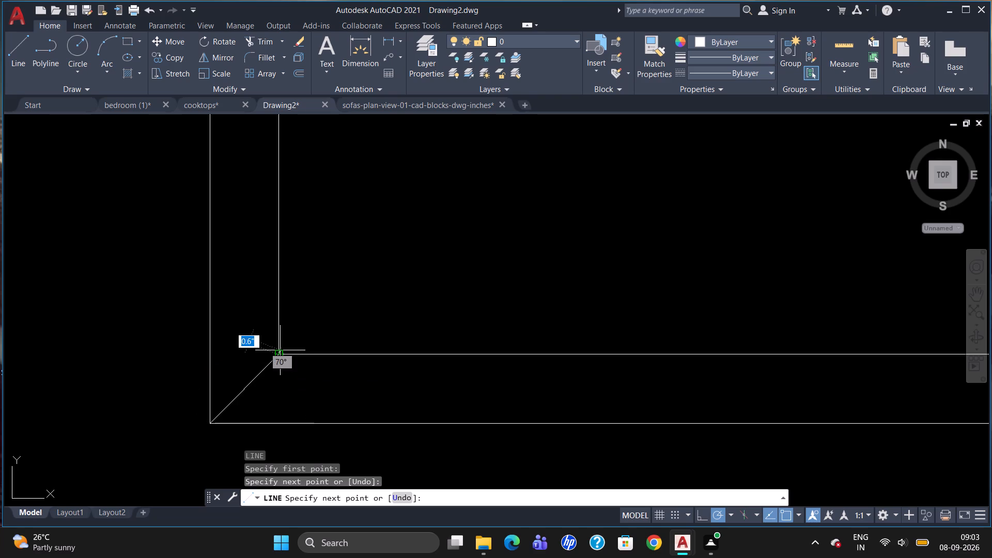
pyautogui.press('Escape')
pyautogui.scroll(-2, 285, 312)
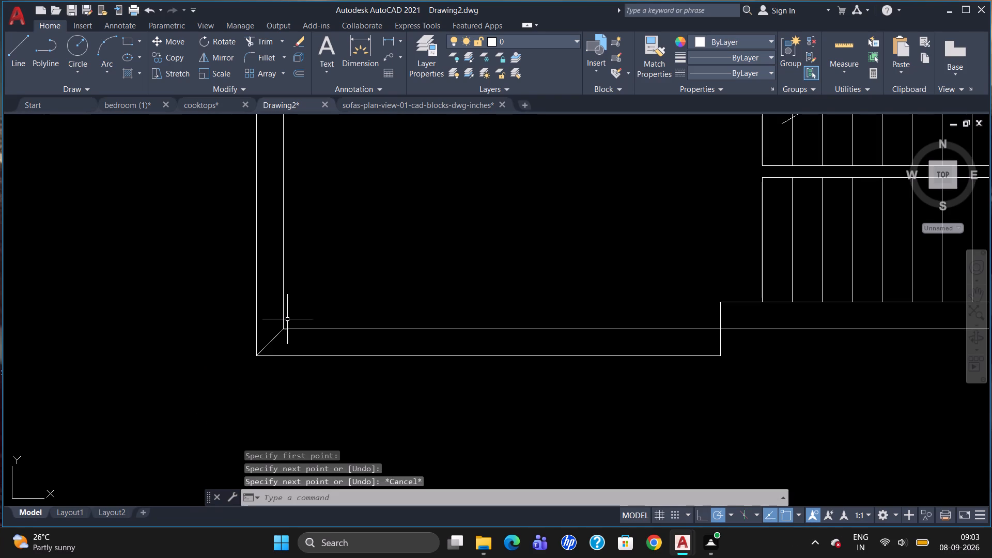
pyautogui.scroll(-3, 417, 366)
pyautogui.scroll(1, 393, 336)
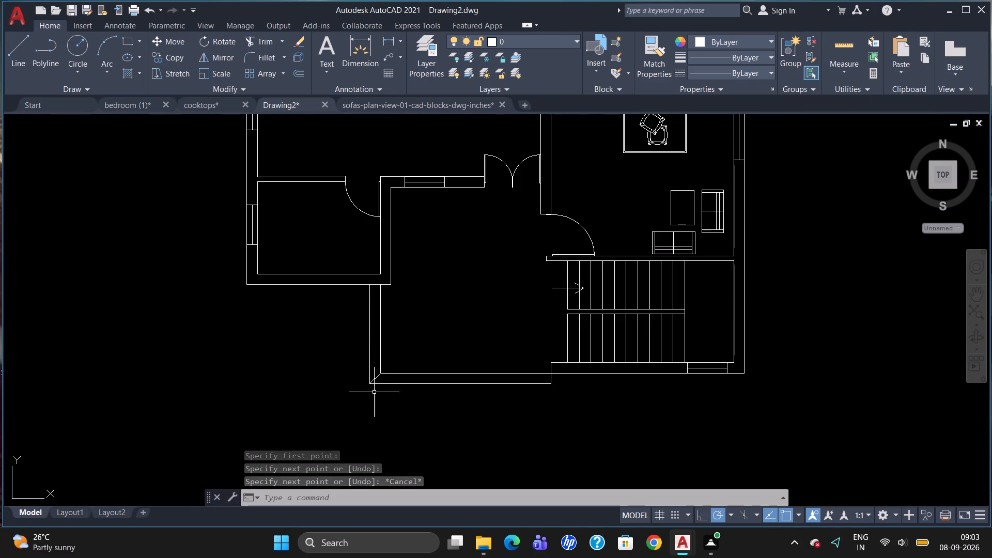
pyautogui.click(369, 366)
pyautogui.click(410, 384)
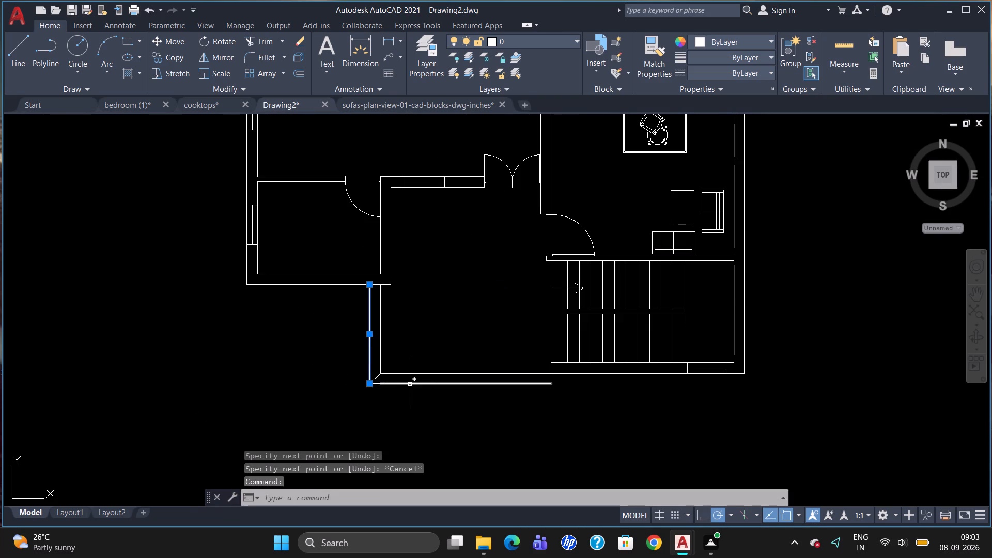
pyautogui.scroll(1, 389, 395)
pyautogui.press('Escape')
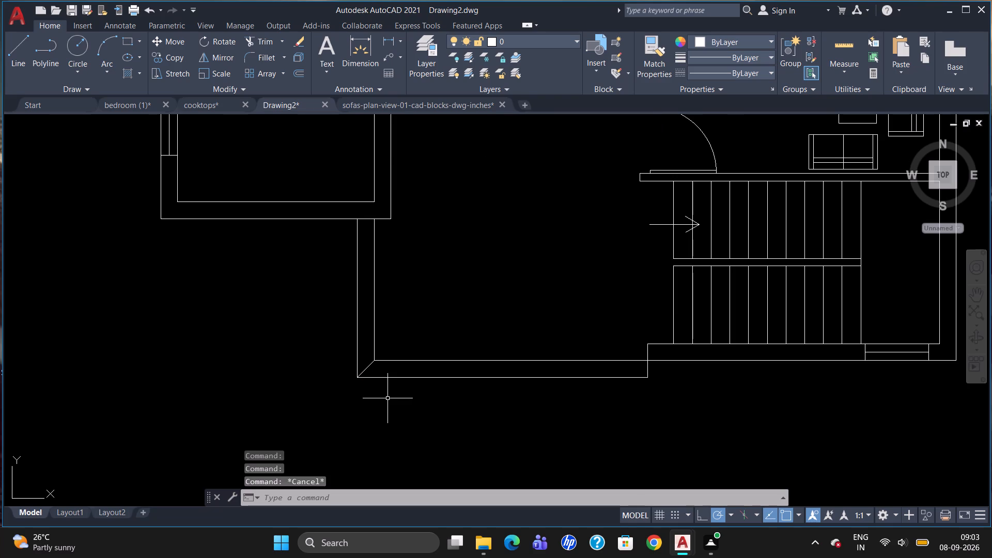
# Load the ISO dash linetype ACAD_ISO02W100 into the drawing.
pyautogui.write('LT')
pyautogui.press('Return')
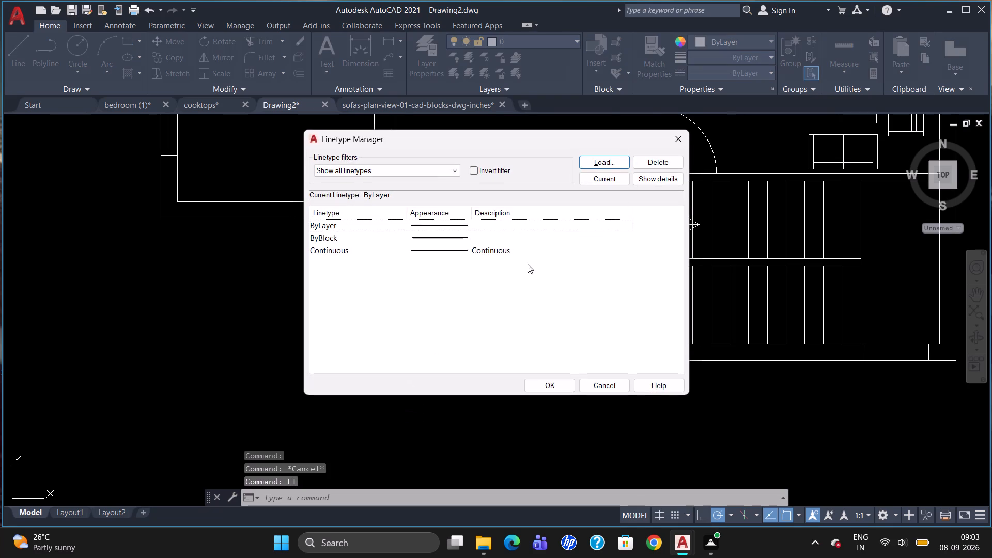
pyautogui.click(615, 162)
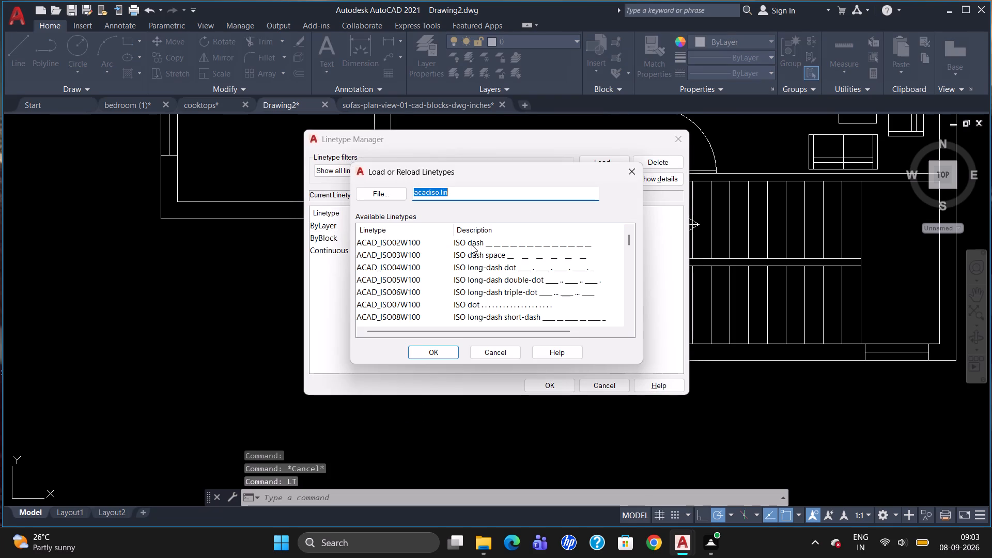
pyautogui.click(472, 243)
pyautogui.click(449, 351)
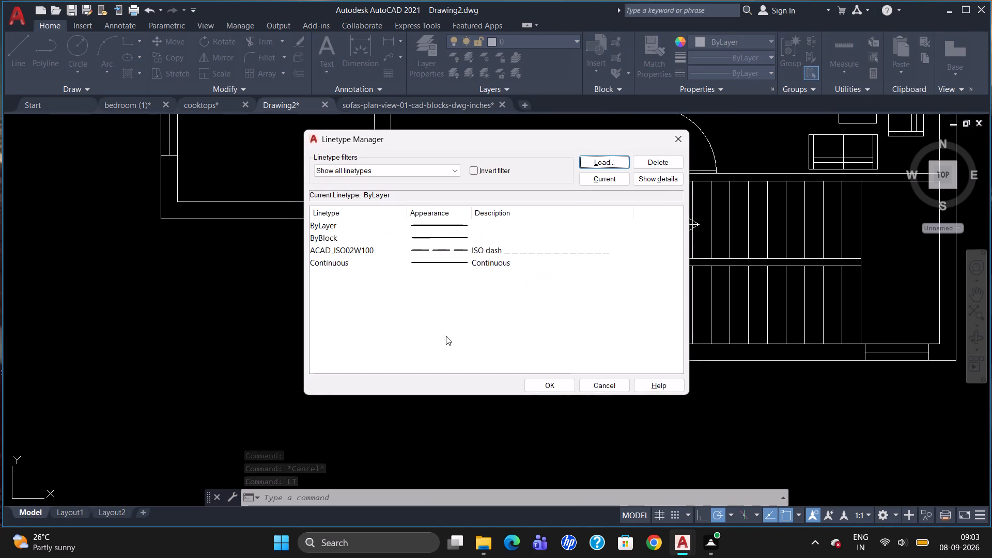
pyautogui.click(460, 245)
pyautogui.click(553, 390)
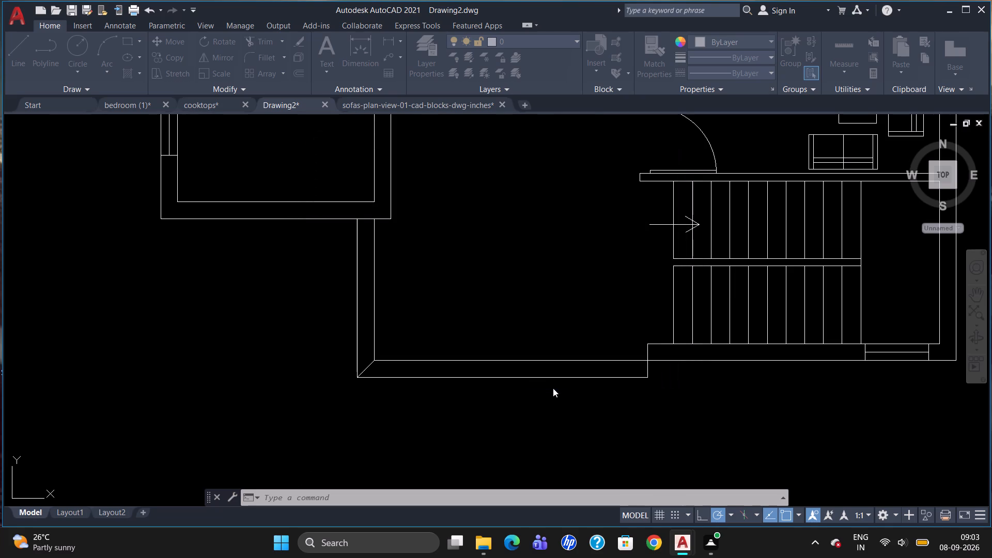
# Change the linetype of the outer border's west, south, corner diagonal and east closing lines to ACAD_ISO02W100.
pyautogui.click(523, 381)
pyautogui.click(522, 380)
pyautogui.click(519, 377)
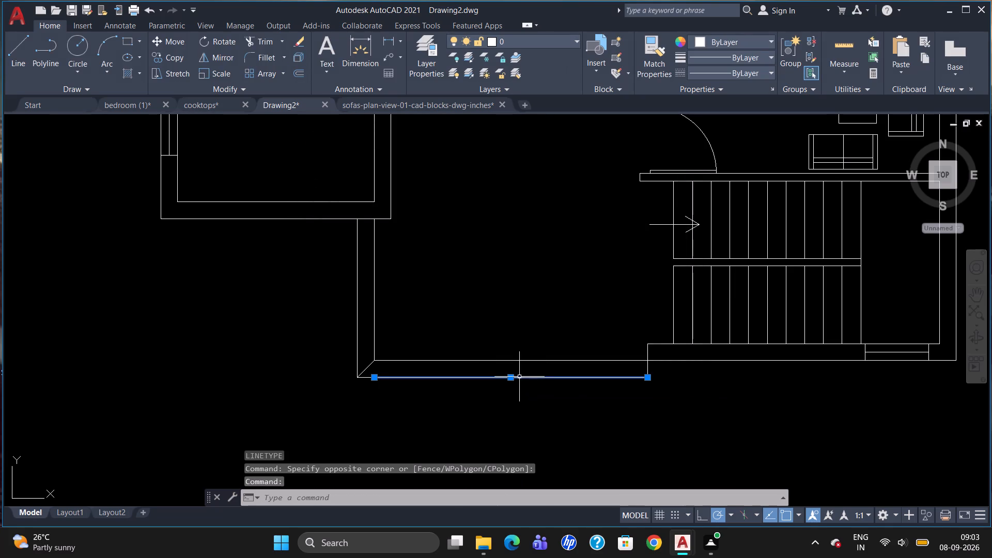
pyautogui.click(363, 376)
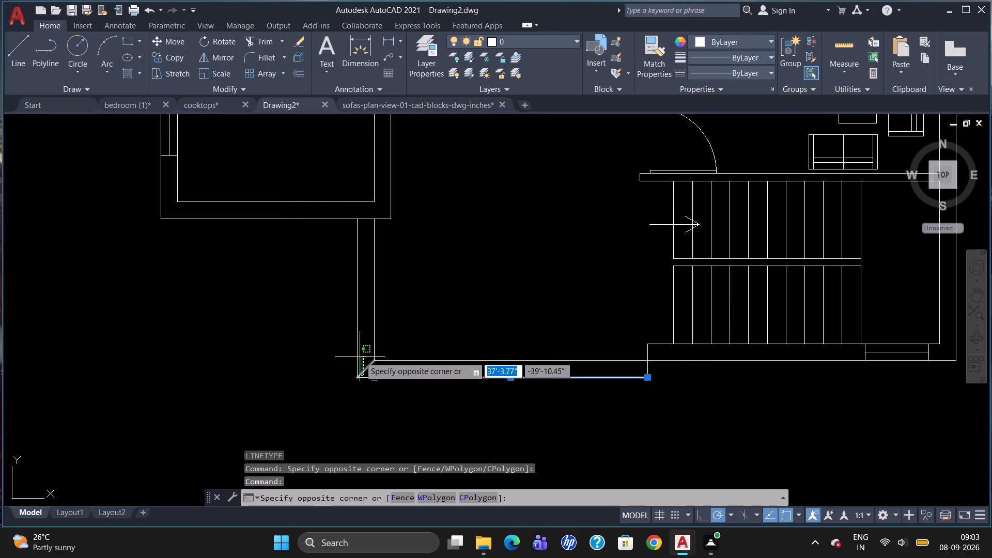
pyautogui.click(360, 357)
pyautogui.click(357, 350)
pyautogui.scroll(2, 371, 392)
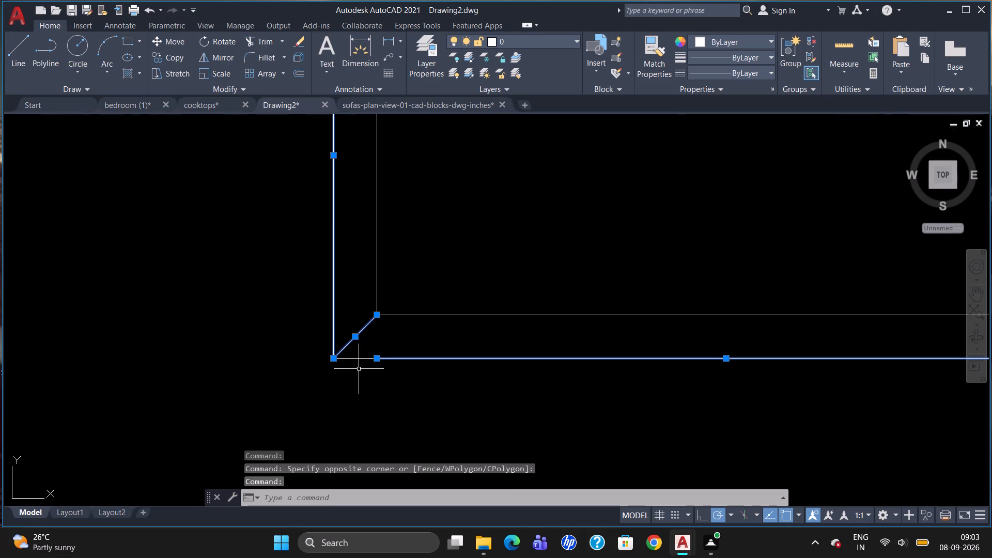
pyautogui.click(358, 360)
pyautogui.scroll(-2, 352, 392)
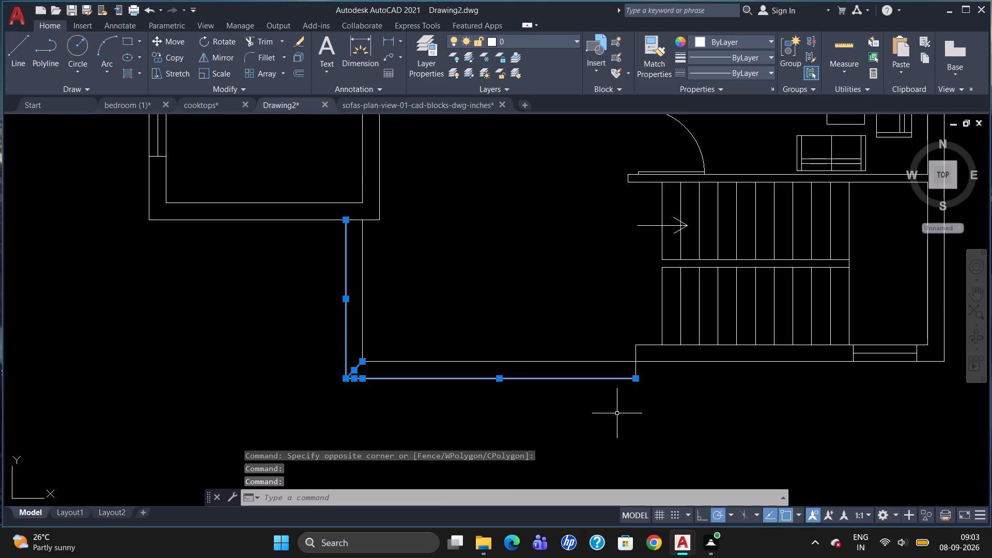
pyautogui.click(636, 370)
pyautogui.rightClick(526, 419)
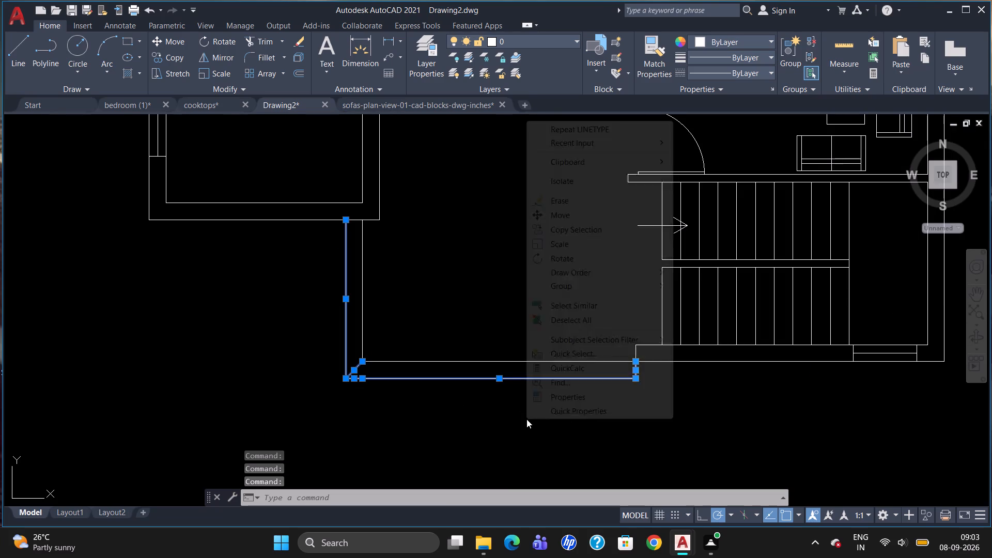
pyautogui.click(544, 396)
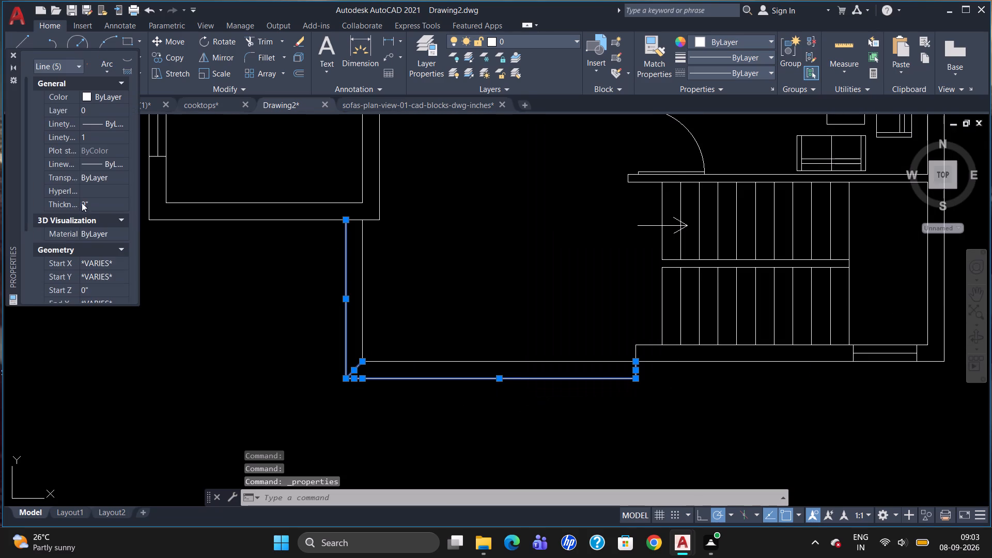
pyautogui.click(115, 127)
pyautogui.click(115, 127)
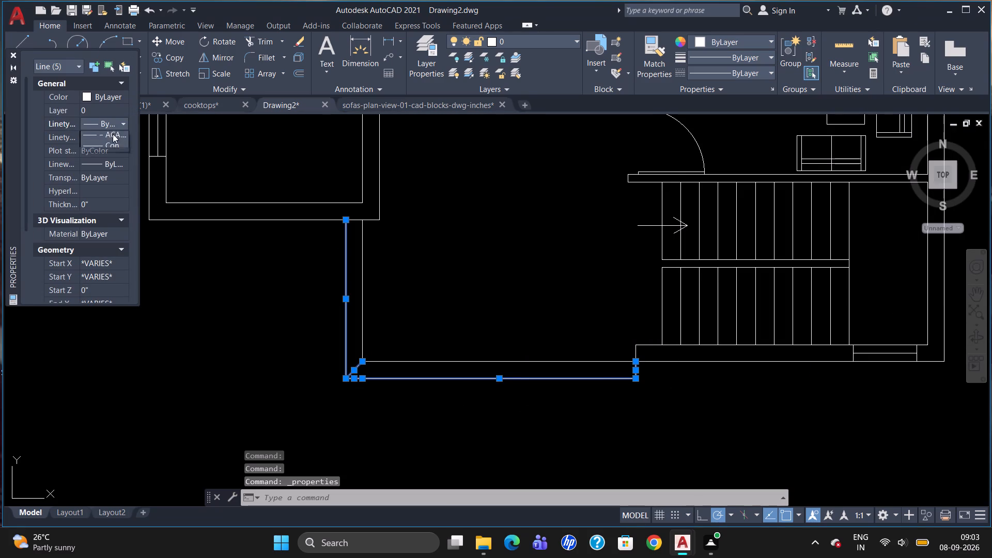
pyautogui.click(113, 154)
# Set the linetype scale of the selected outer border lines to 0.5.
pyautogui.click(111, 136)
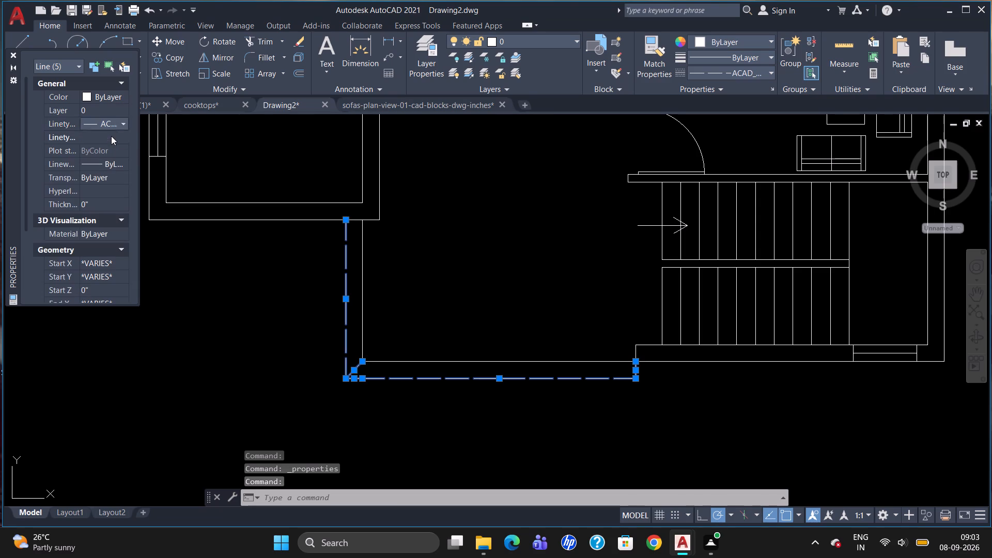
pyautogui.press('BackSpace')
pyautogui.write('0.5')
pyautogui.press('Return')
pyautogui.press('Escape')
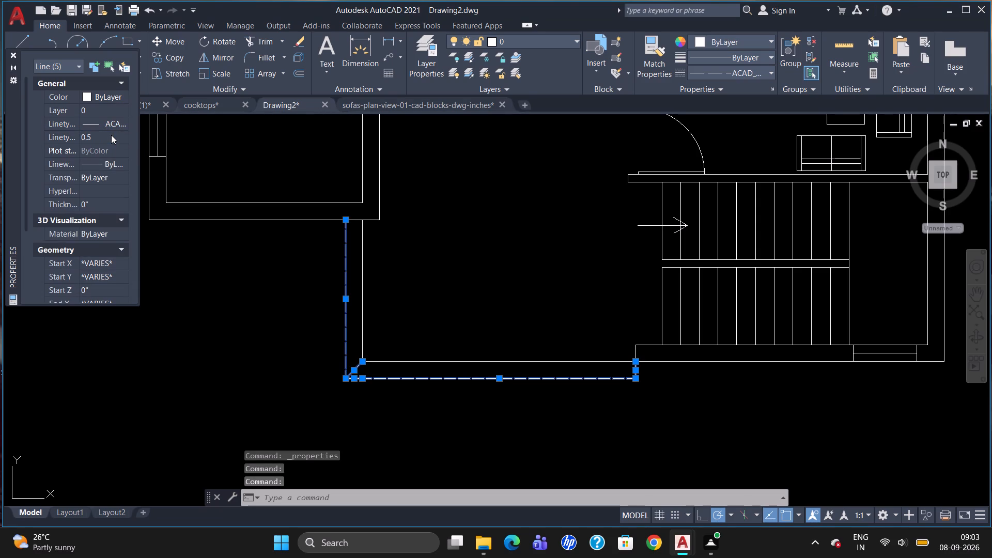
pyautogui.click(13, 52)
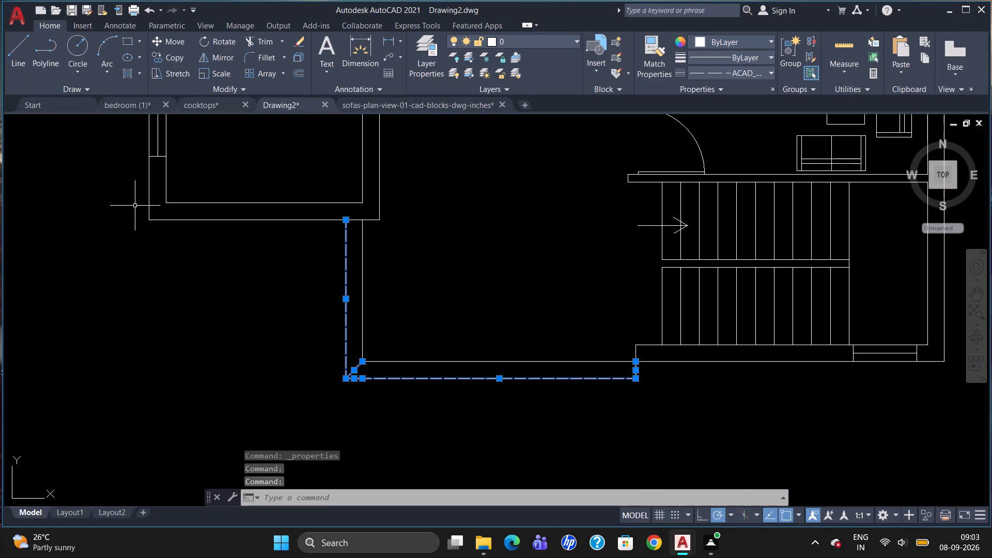
pyautogui.press('Escape')
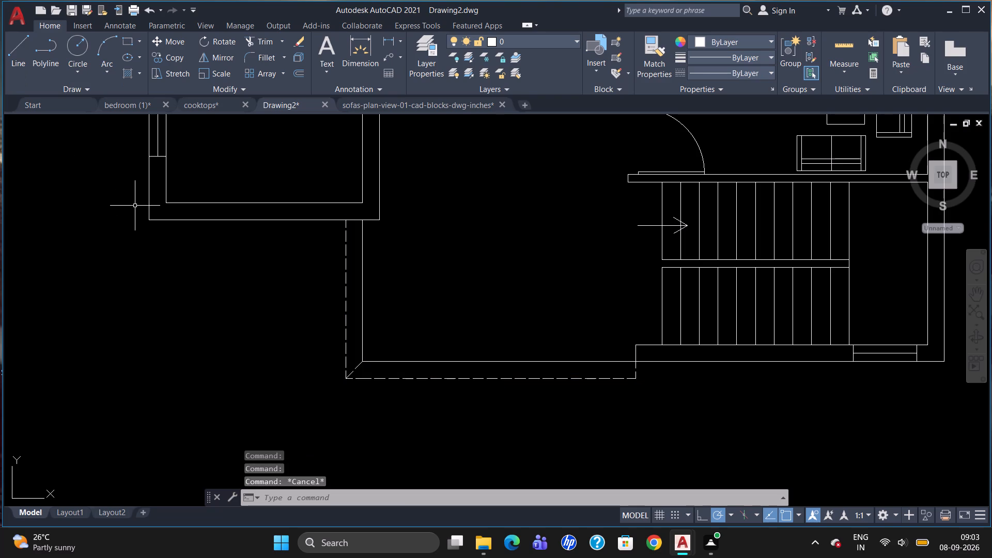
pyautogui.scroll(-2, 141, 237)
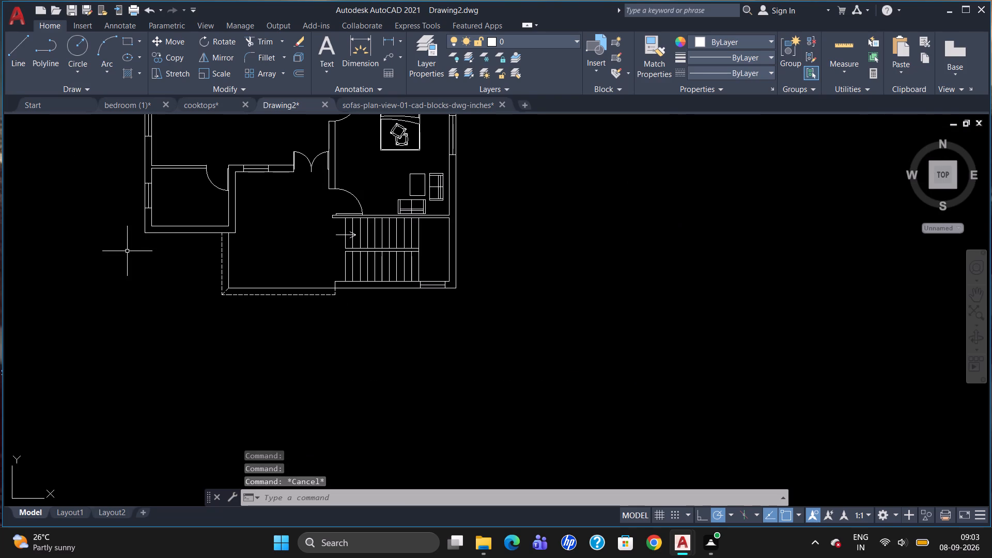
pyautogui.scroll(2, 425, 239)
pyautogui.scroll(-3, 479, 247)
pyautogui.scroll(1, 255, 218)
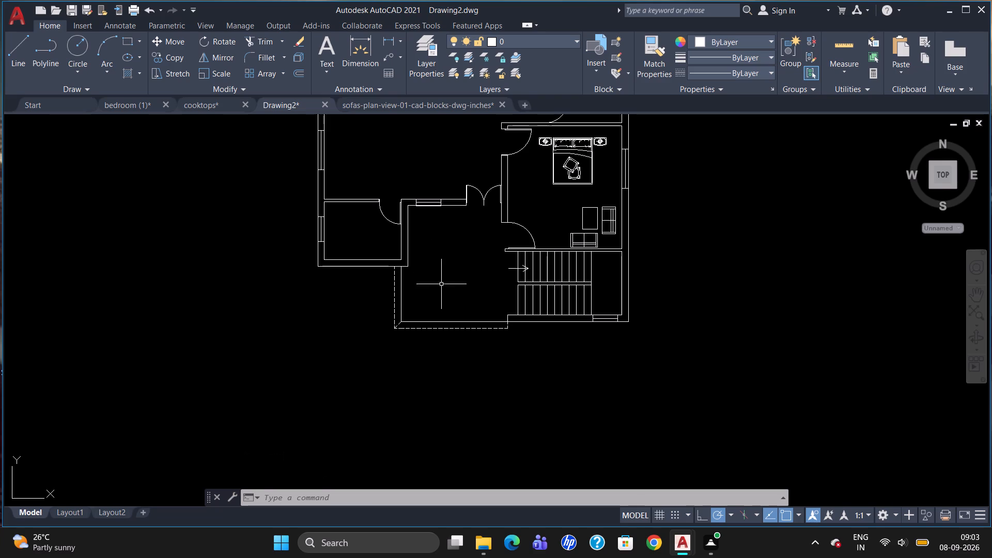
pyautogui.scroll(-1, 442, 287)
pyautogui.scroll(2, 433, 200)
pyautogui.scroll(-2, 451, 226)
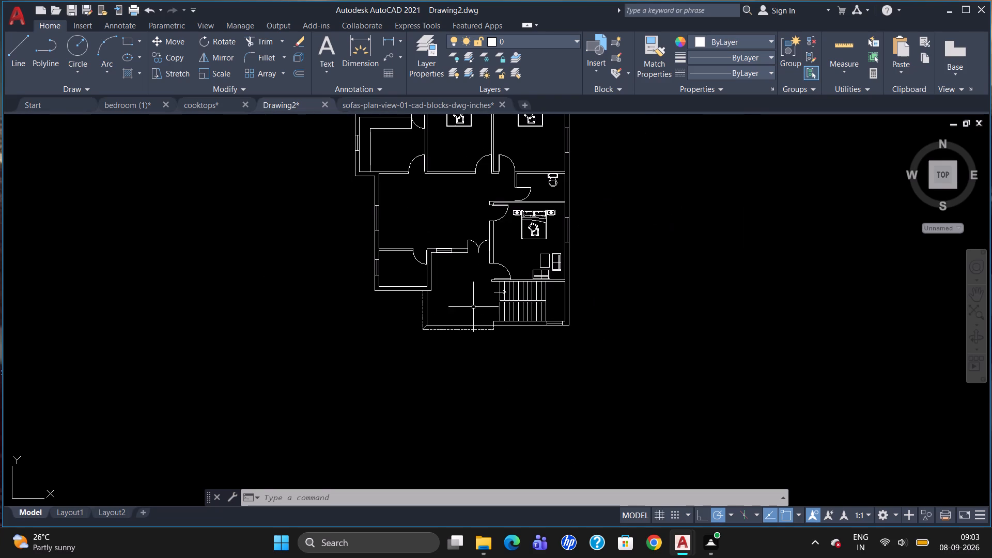
# Add a multiline text label in the space beside the staircase, 5" high, reading VERANDA with 11'-5" X 13'-3" on the second line.
pyautogui.scroll(1, 486, 323)
pyautogui.scroll(1, 433, 268)
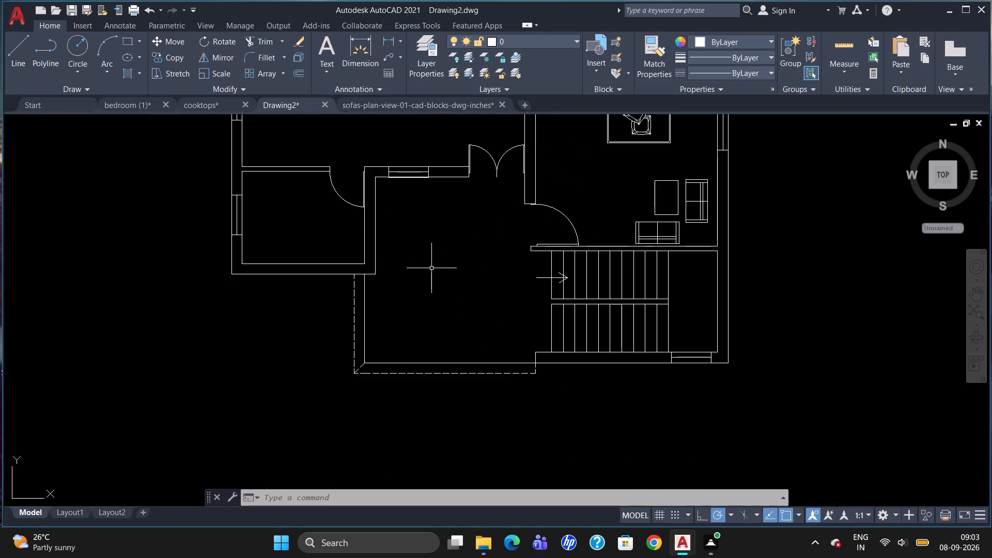
pyautogui.press('t')
pyautogui.press('Return')
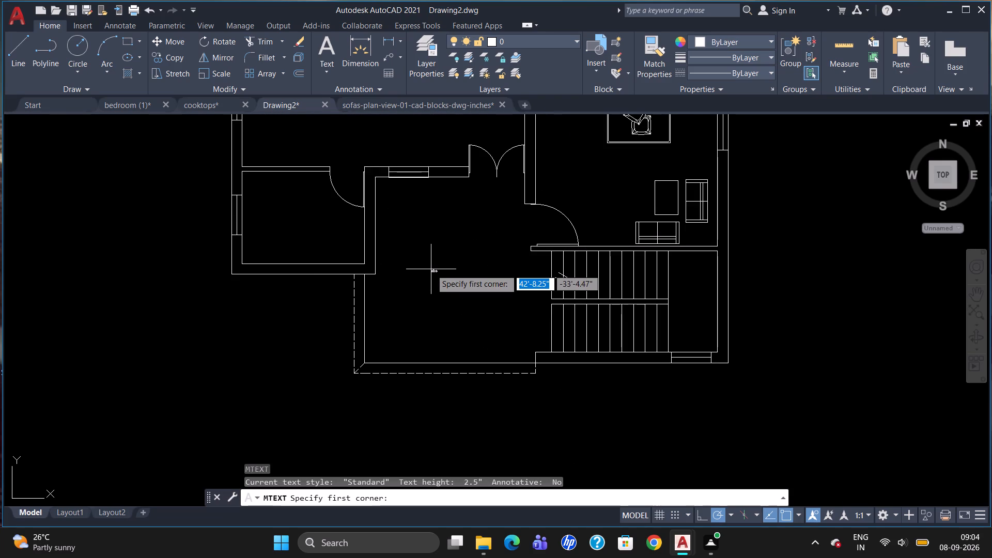
pyautogui.moveTo(407, 268); pyautogui.dragTo(408, 276)
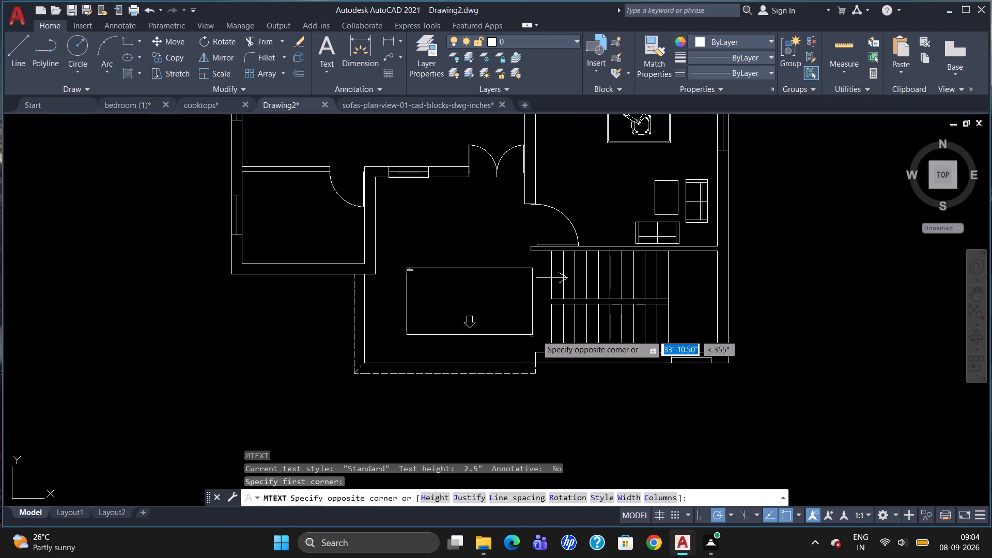
pyautogui.click(502, 329)
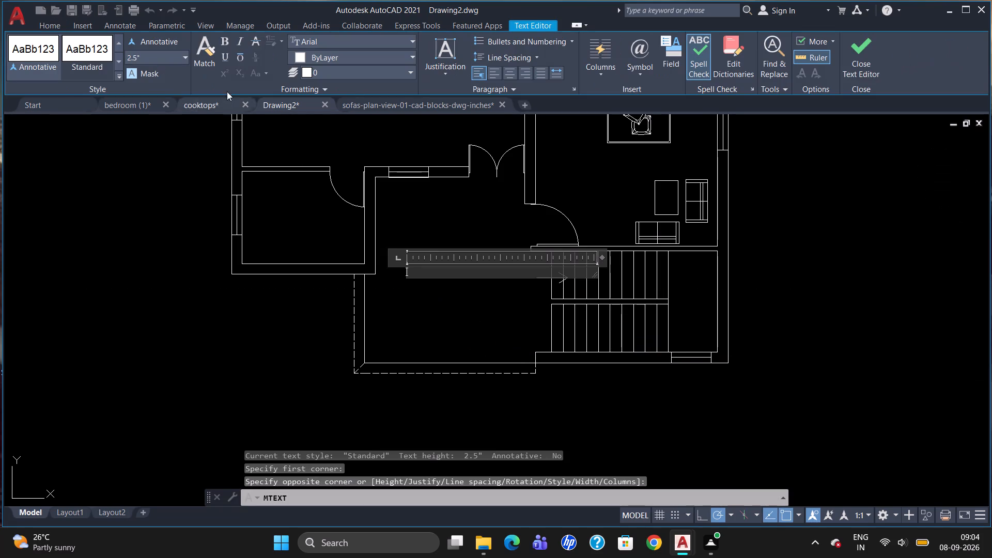
pyautogui.click(173, 58)
pyautogui.press('BackSpace')
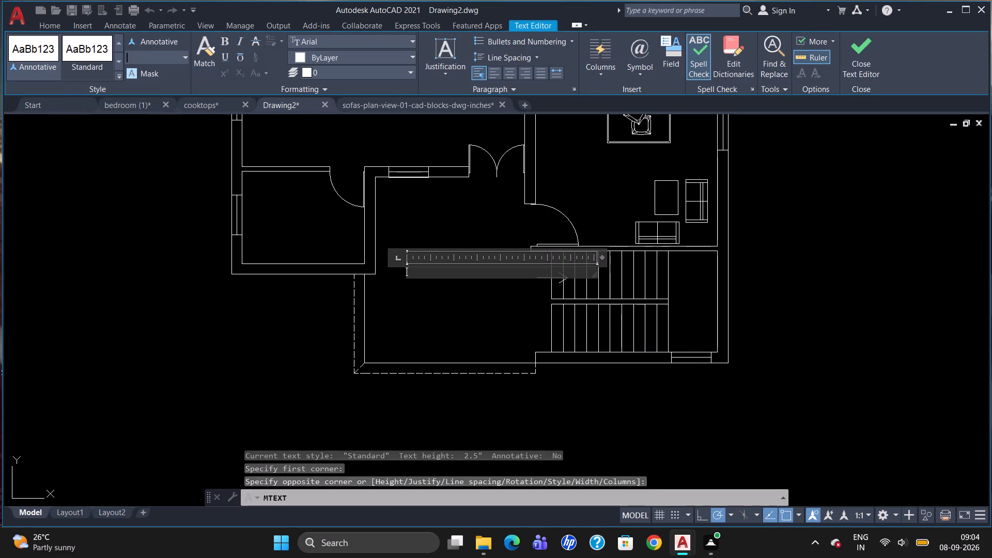
pyautogui.press('5')
pyautogui.press('Return')
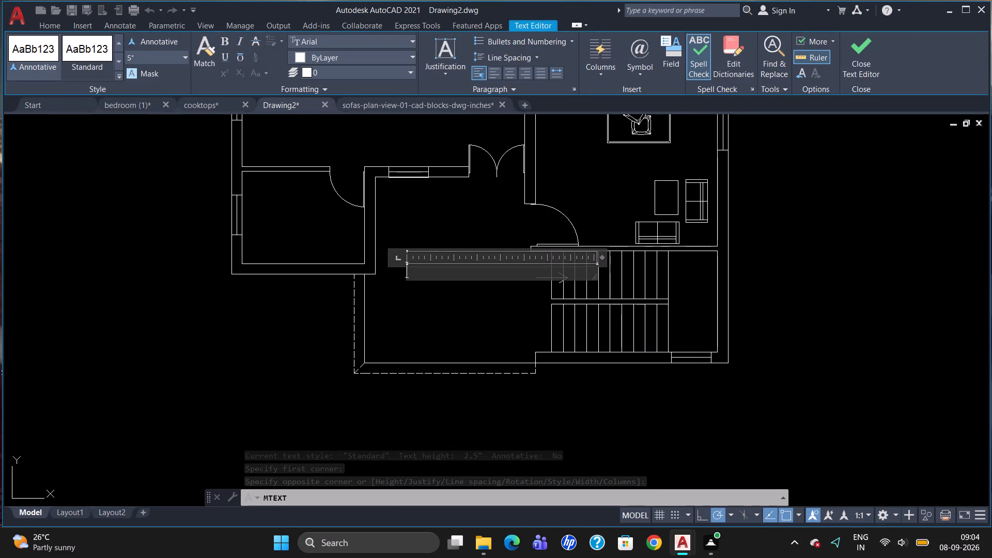
pyautogui.write('VERANDA')
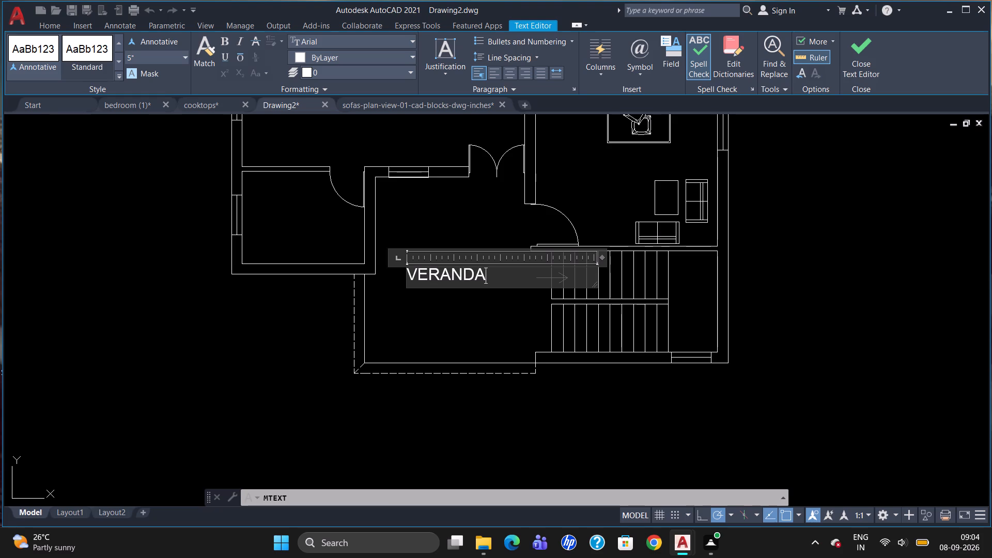
pyautogui.press('Return')
pyautogui.write('11')
pyautogui.press("'")
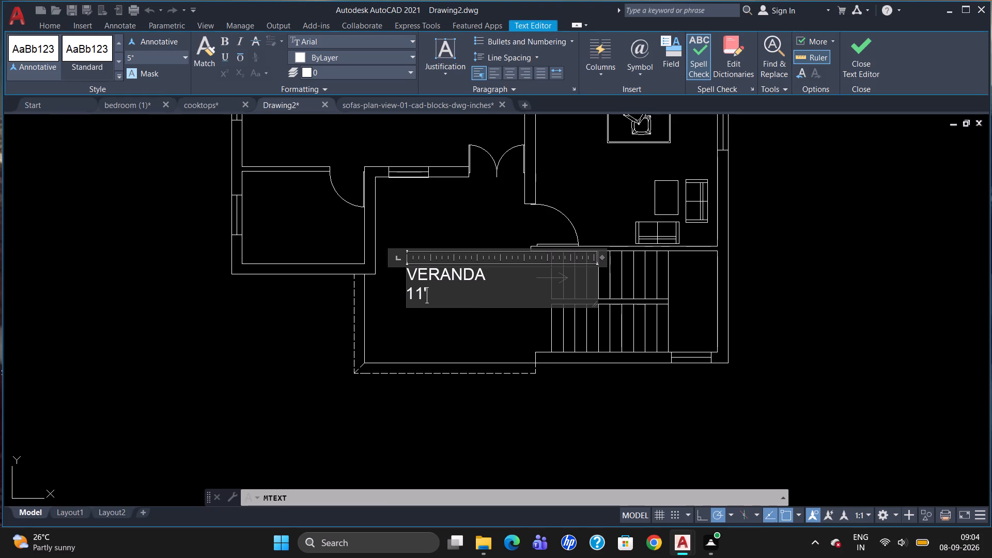
pyautogui.write('-5" X')
pyautogui.press('space')
pyautogui.write('13\'-3"')
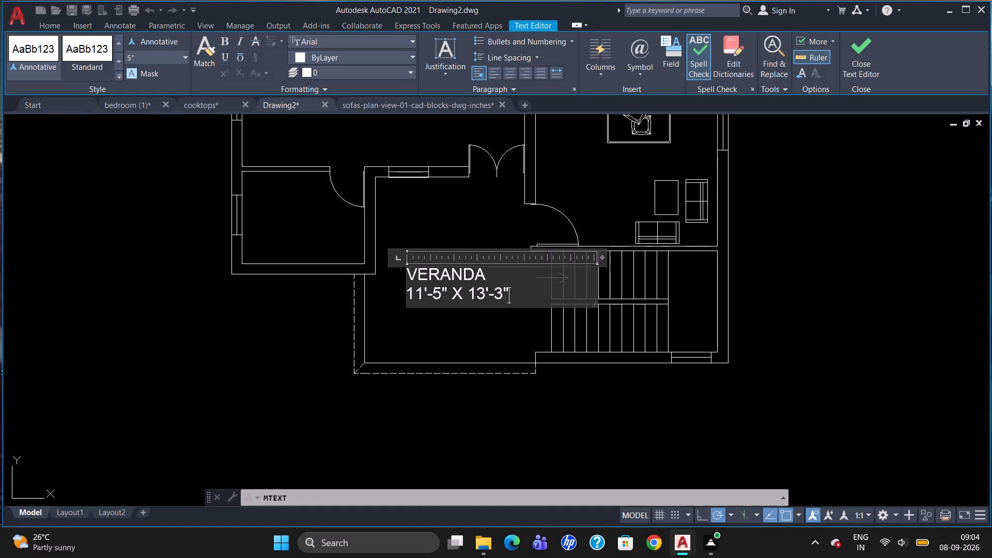
pyautogui.click(467, 336)
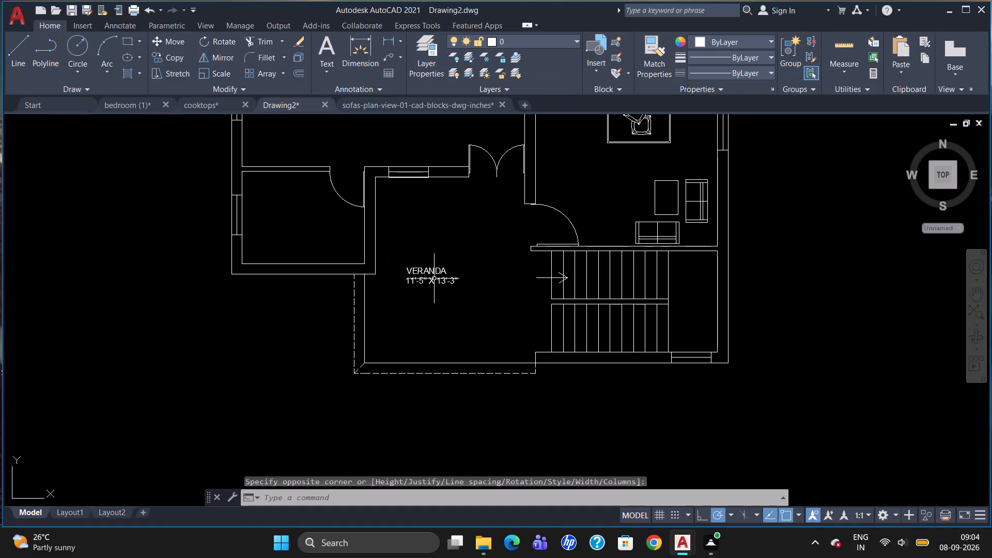
# Move the VERANDA label slightly southeast, closer to the middle of the veranda.
pyautogui.click(433, 277)
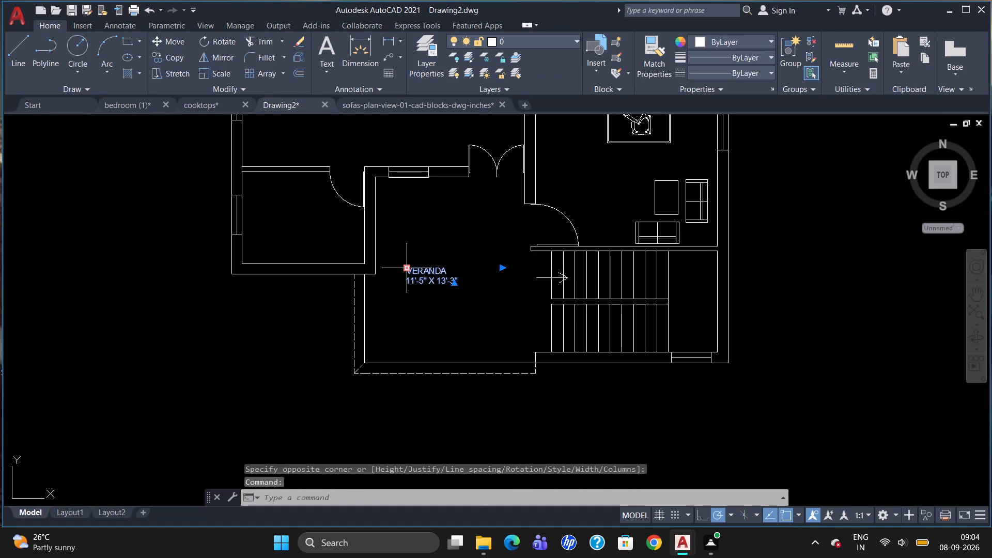
pyautogui.click(406, 267)
pyautogui.click(425, 275)
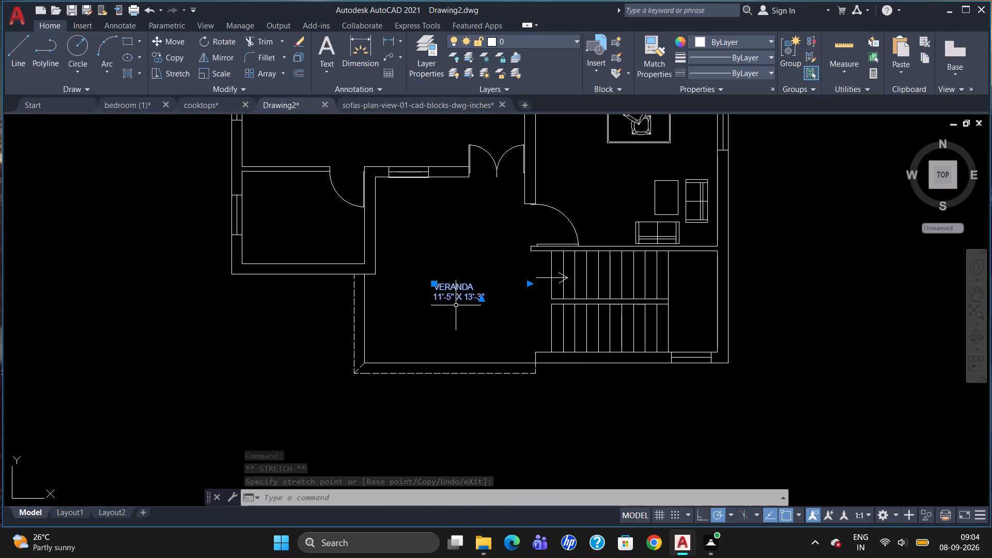
# Change the colour of both lines of the VERANDA label to red and save the text changes.
pyautogui.doubleClick(452, 288)
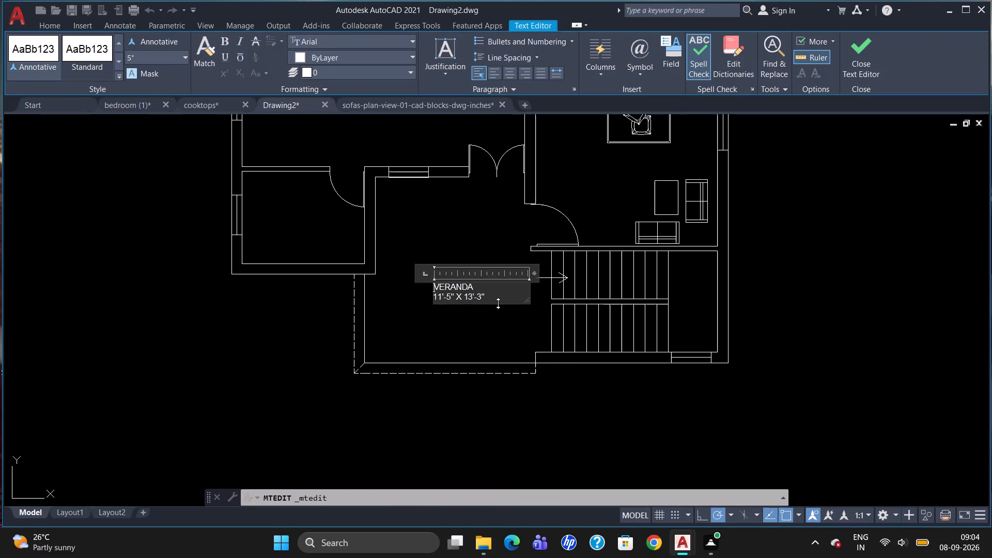
pyautogui.moveTo(496, 297); pyautogui.dragTo(416, 285)
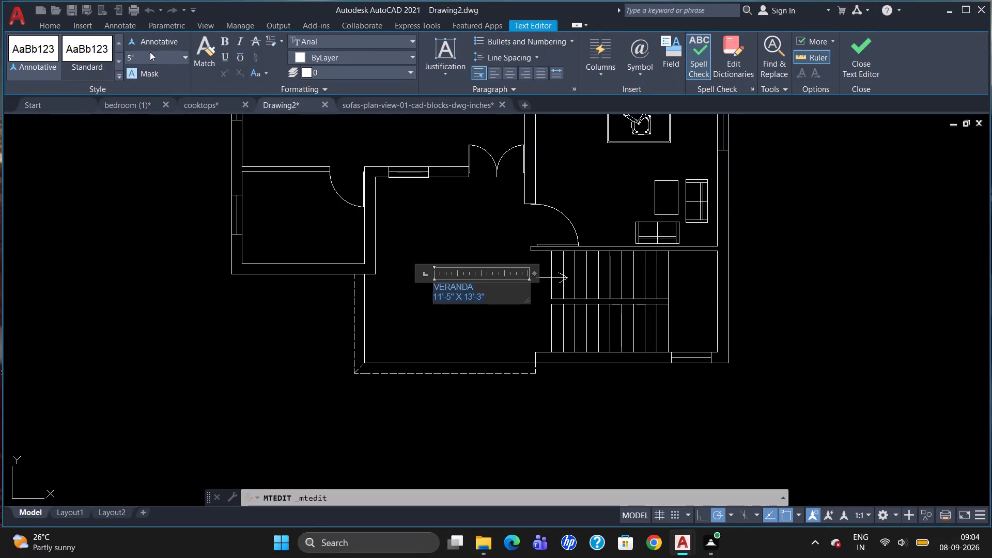
pyautogui.doubleClick(316, 55)
pyautogui.click(335, 47)
pyautogui.click(337, 57)
pyautogui.click(339, 53)
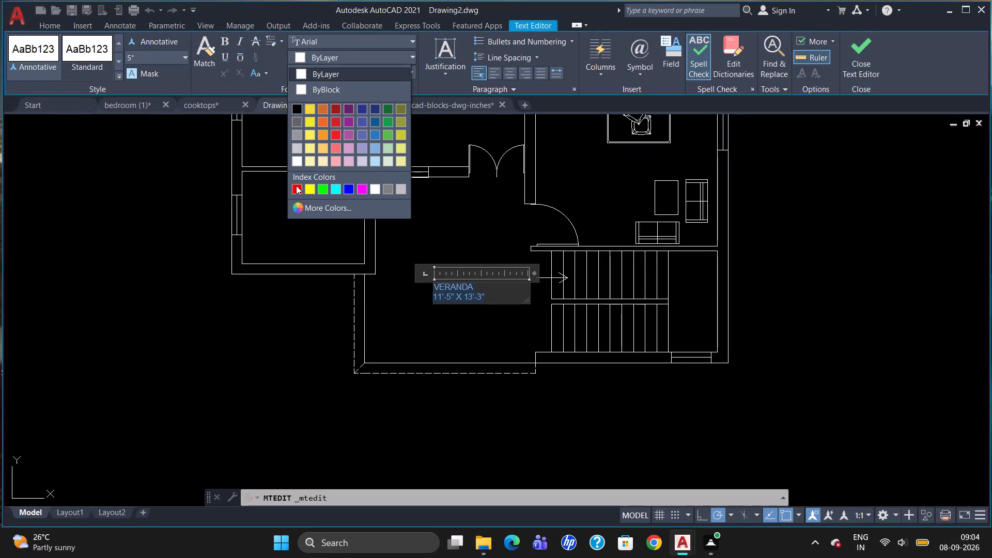
pyautogui.click(296, 187)
pyautogui.press('Escape')
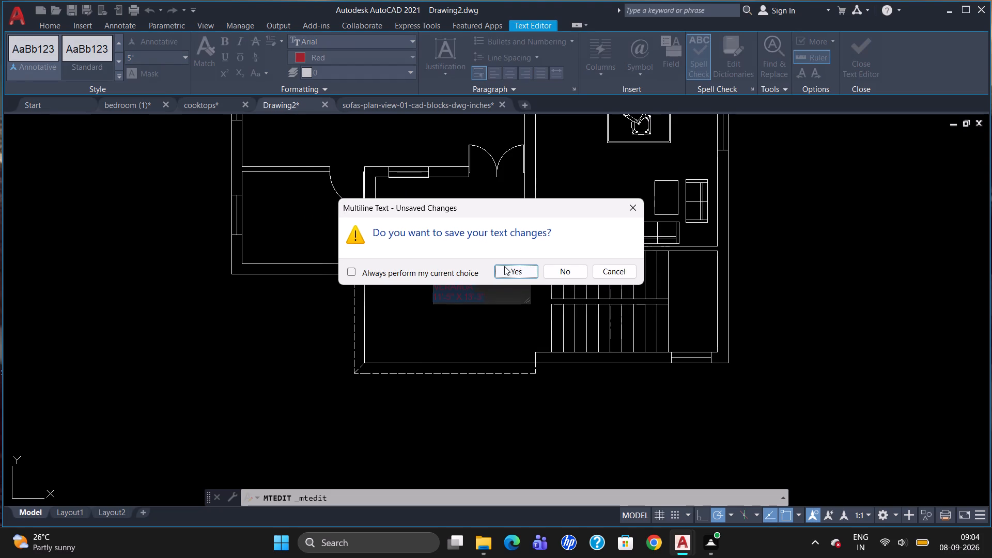
pyautogui.click(504, 266)
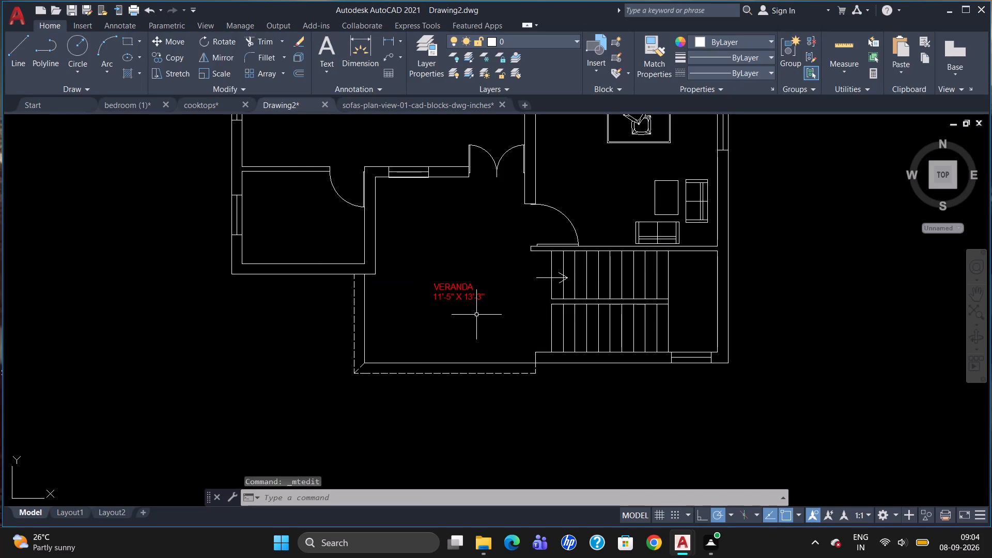
# Add a red multiline text label, 5" high, in the small room northwest of the veranda, reading PUJA ROOM over 8'-5" X 6'-7".
pyautogui.press('t')
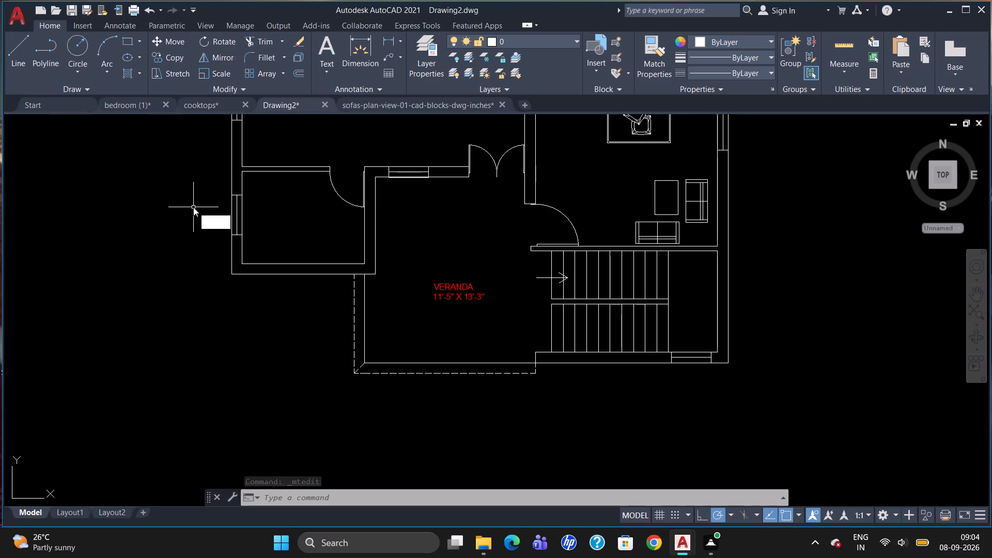
pyautogui.press('Return')
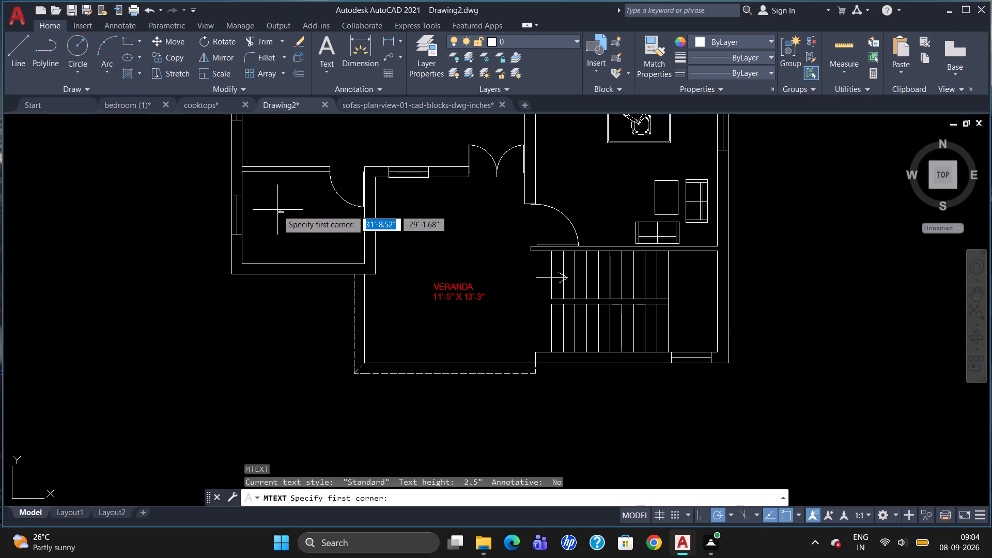
pyautogui.moveTo(263, 199); pyautogui.dragTo(267, 209)
pyautogui.click(339, 247)
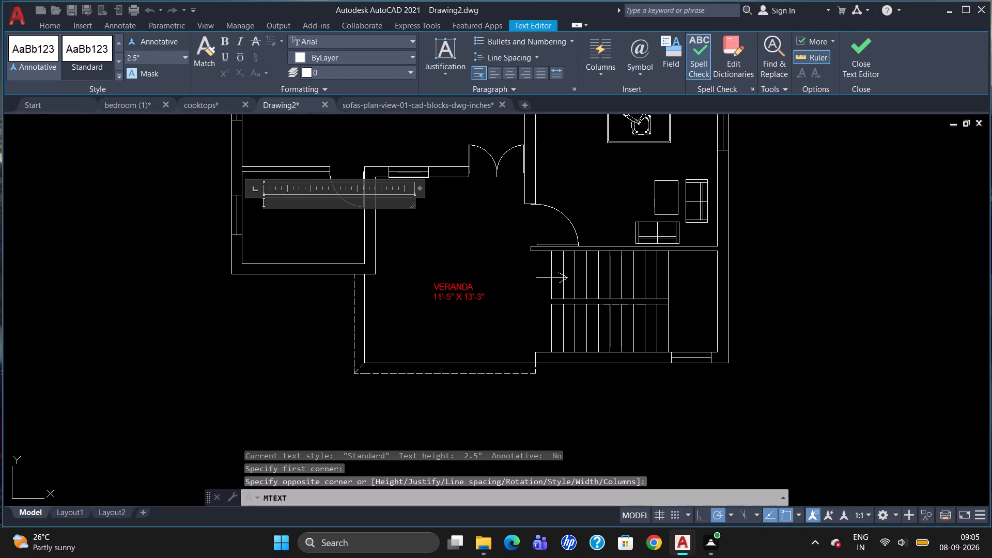
pyautogui.click(146, 50)
pyautogui.click(147, 52)
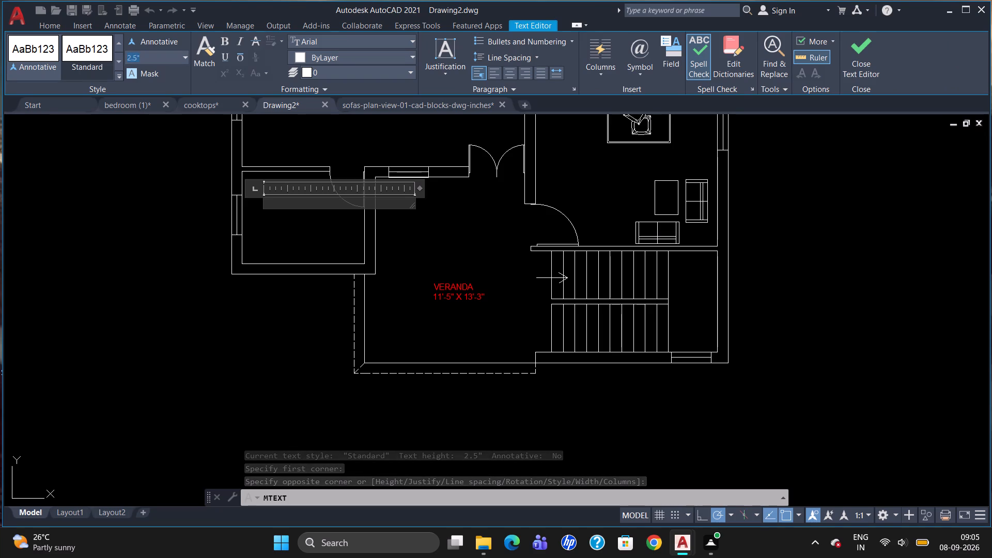
pyautogui.press('BackSpace')
pyautogui.press('5')
pyautogui.press('Return')
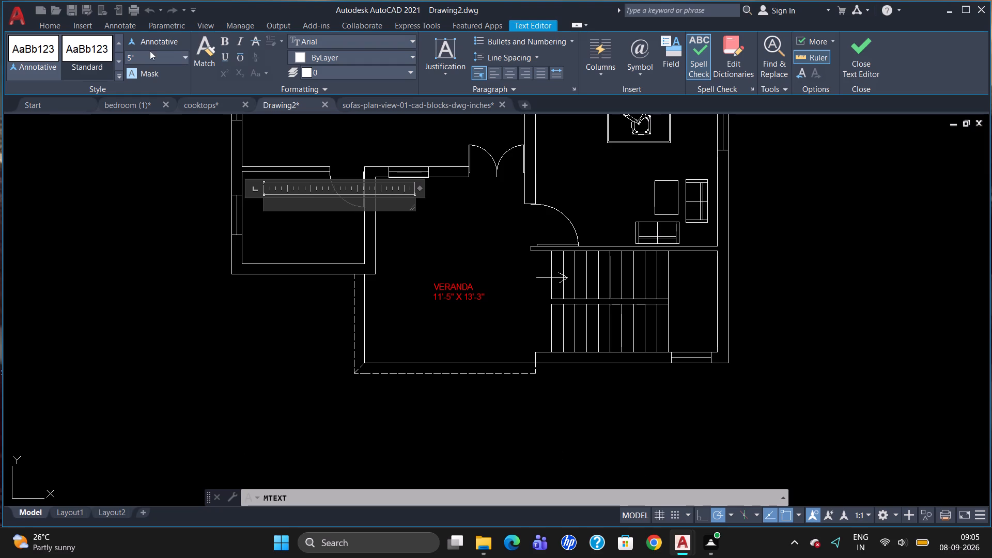
pyautogui.click(324, 55)
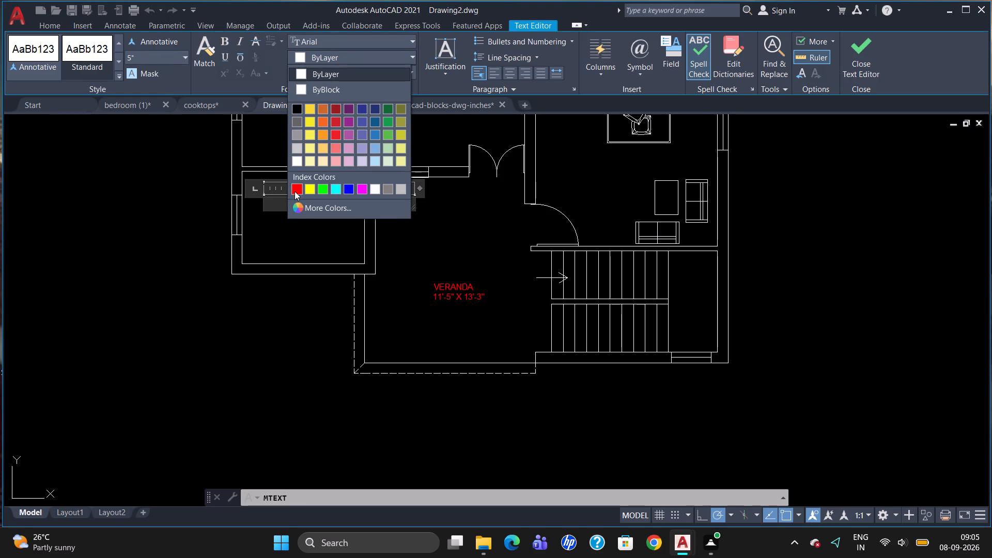
pyautogui.click(293, 188)
pyautogui.write('PUJA')
pyautogui.press('space')
pyautogui.write('ROOM')
pyautogui.press('Return')
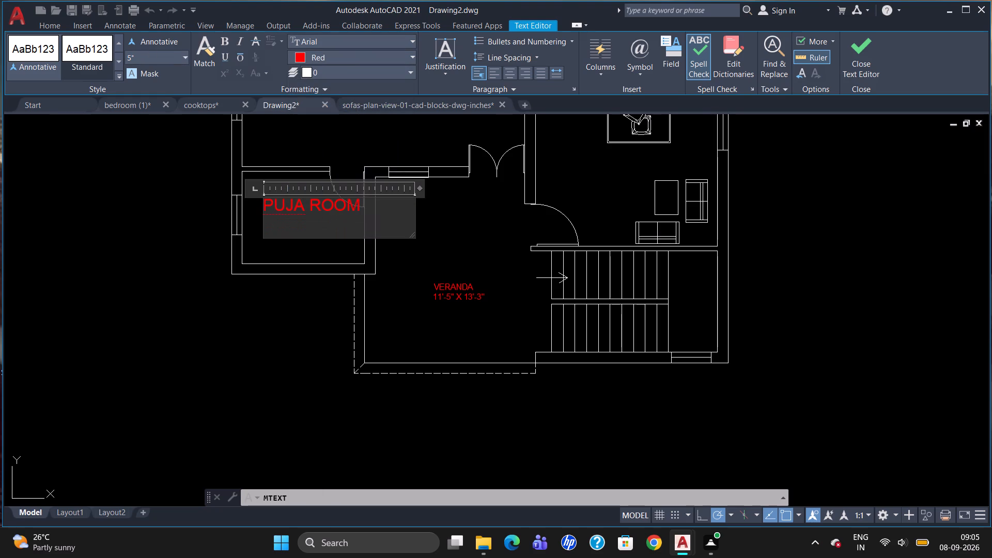
pyautogui.press('5')
pyautogui.press('BackSpace')
pyautogui.press('8')
pyautogui.write('\'-5" X')
pyautogui.press('space')
pyautogui.write('6\'-7"')
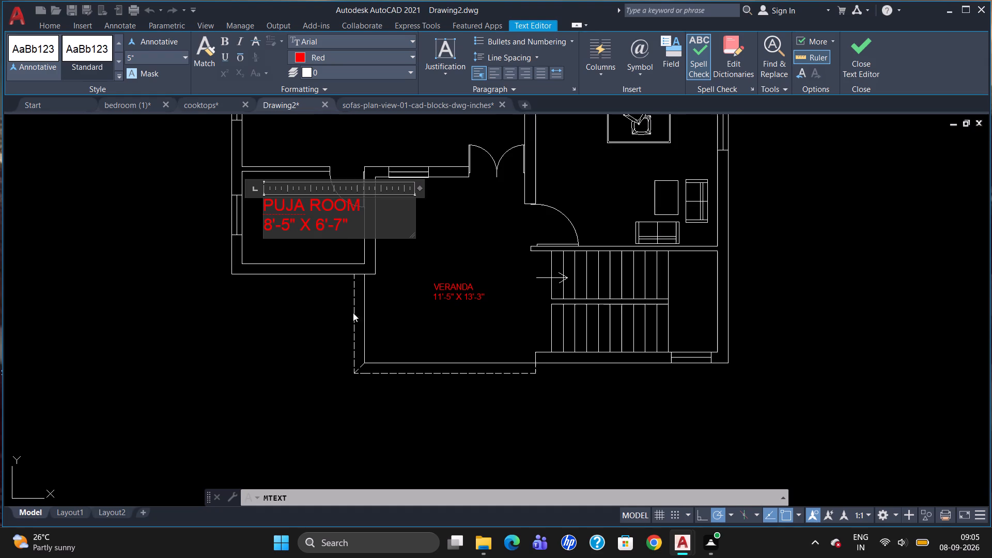
pyautogui.click(284, 340)
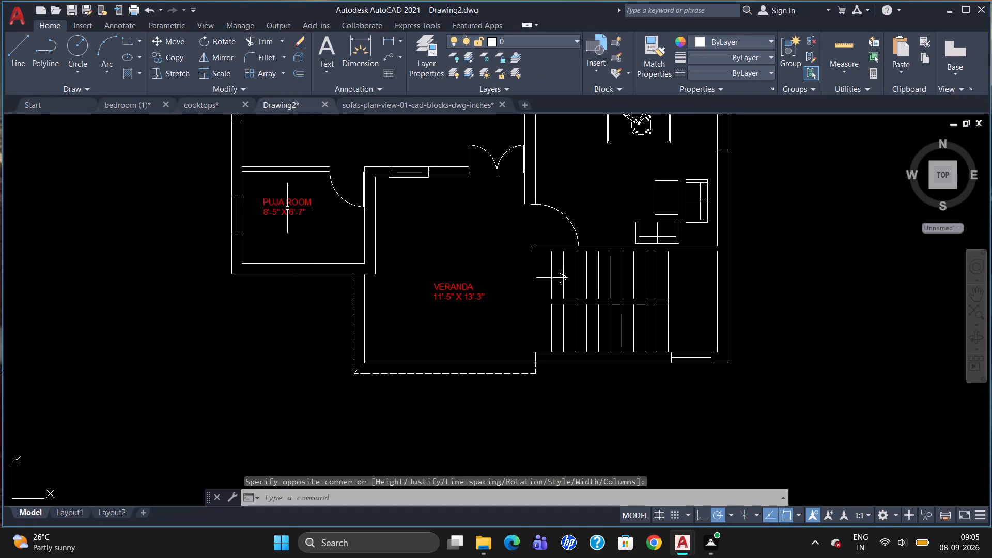
# Move the PUJA ROOM label slightly down, closer to the middle of its room.
pyautogui.click(287, 203)
pyautogui.click(264, 198)
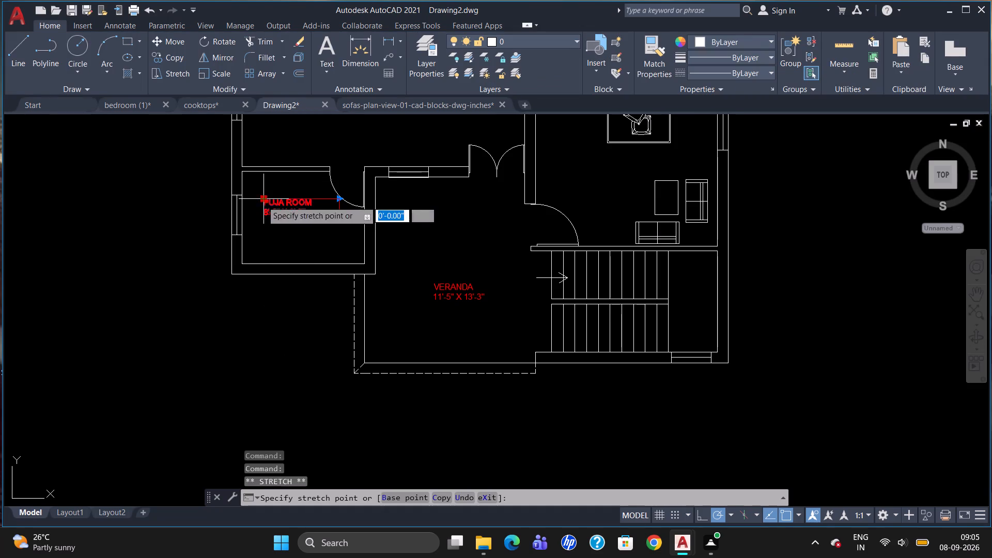
pyautogui.click(268, 207)
pyautogui.press('Escape')
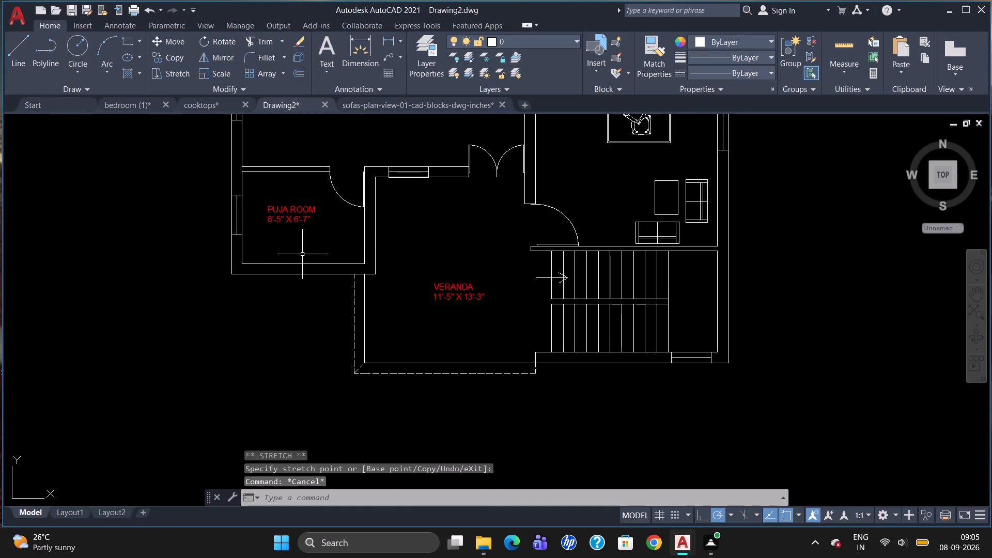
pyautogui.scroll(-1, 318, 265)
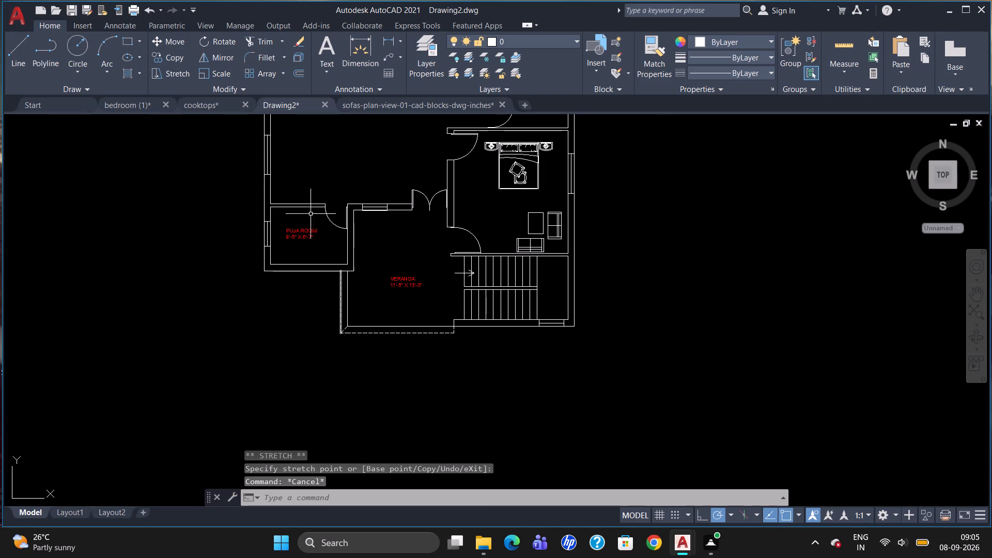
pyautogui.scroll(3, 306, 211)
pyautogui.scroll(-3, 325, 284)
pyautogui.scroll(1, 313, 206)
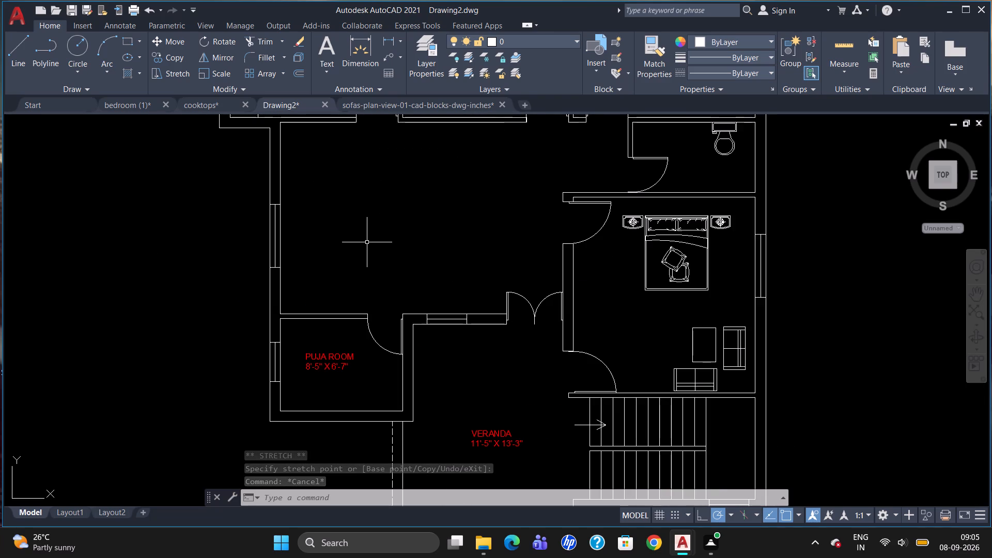
# Add a multiline text label, 5" high, in the large room north of the puja room, reading DRAWING/DINING over 20'-7" X 13'-8".
pyautogui.press('t')
pyautogui.press('Return')
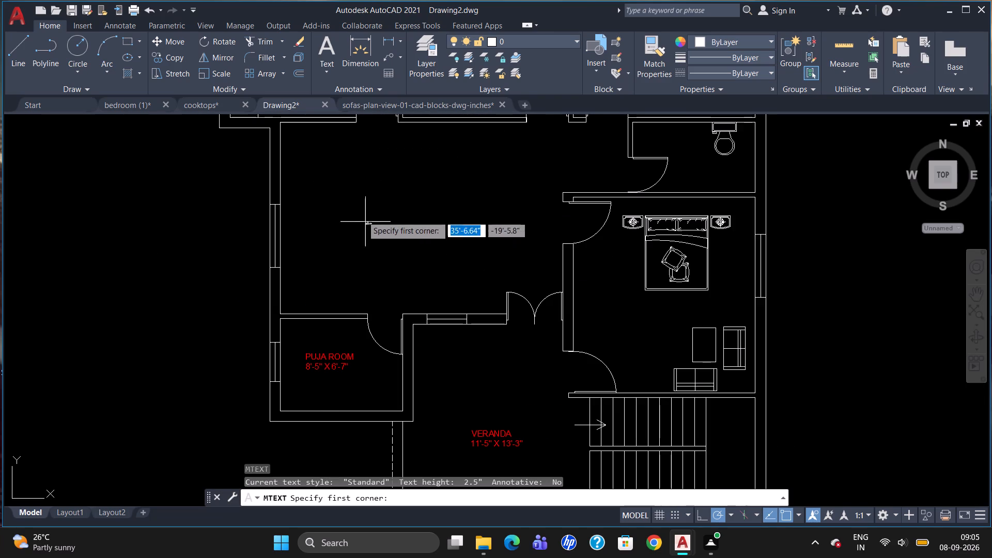
pyautogui.moveTo(348, 190); pyautogui.dragTo(349, 199)
pyautogui.click(516, 251)
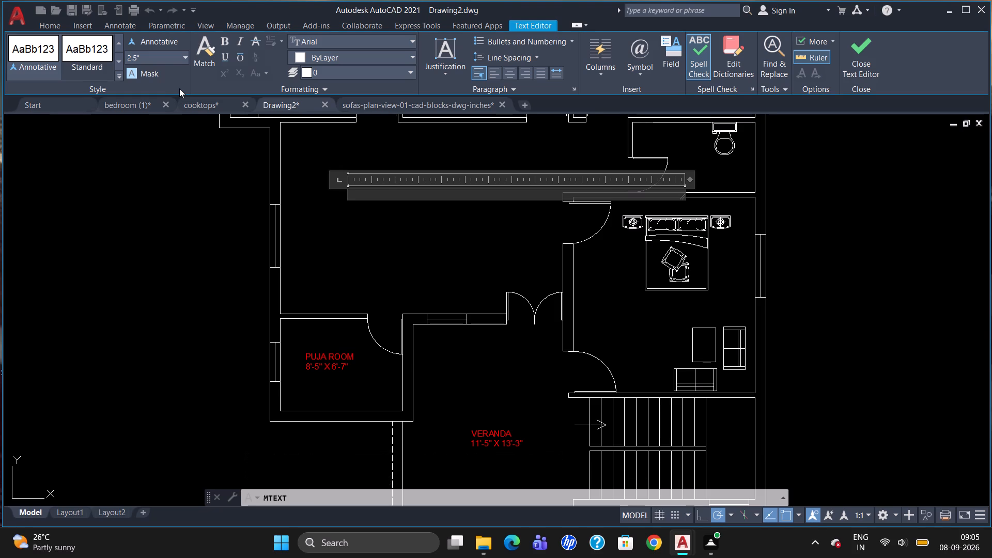
pyautogui.click(160, 54)
pyautogui.press('BackSpace')
pyautogui.press('5')
pyautogui.press('Return')
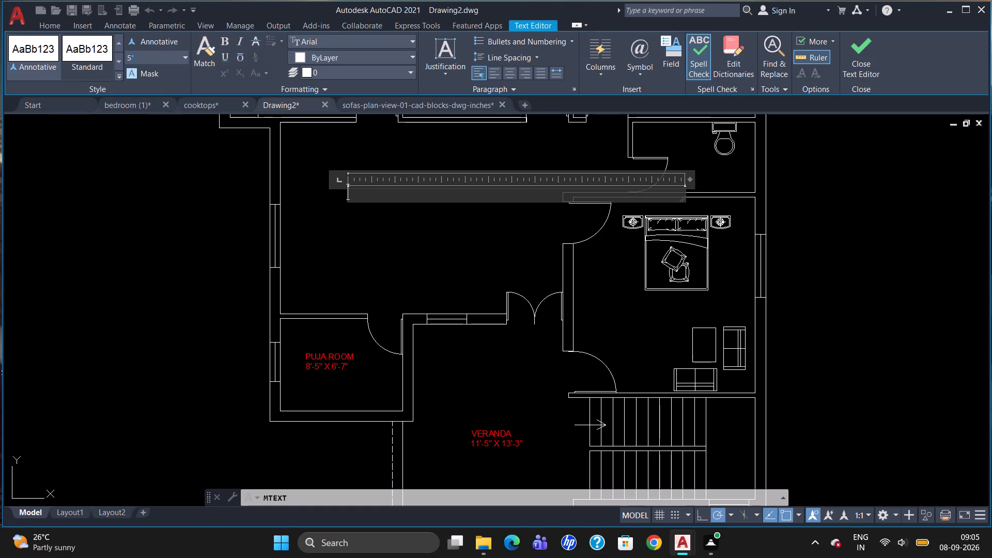
pyautogui.write('DR')
pyautogui.write('AWING')
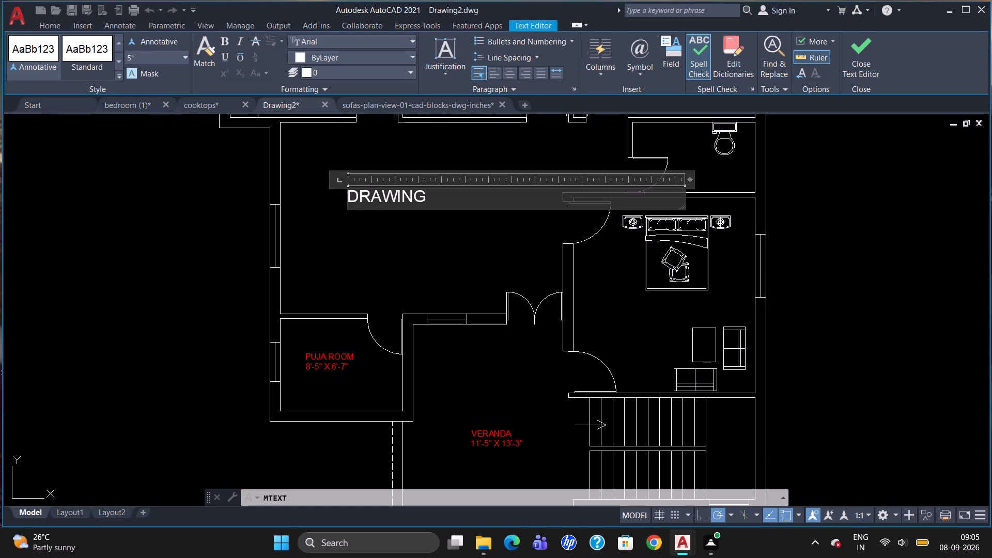
pyautogui.press('/')
pyautogui.write('DINING')
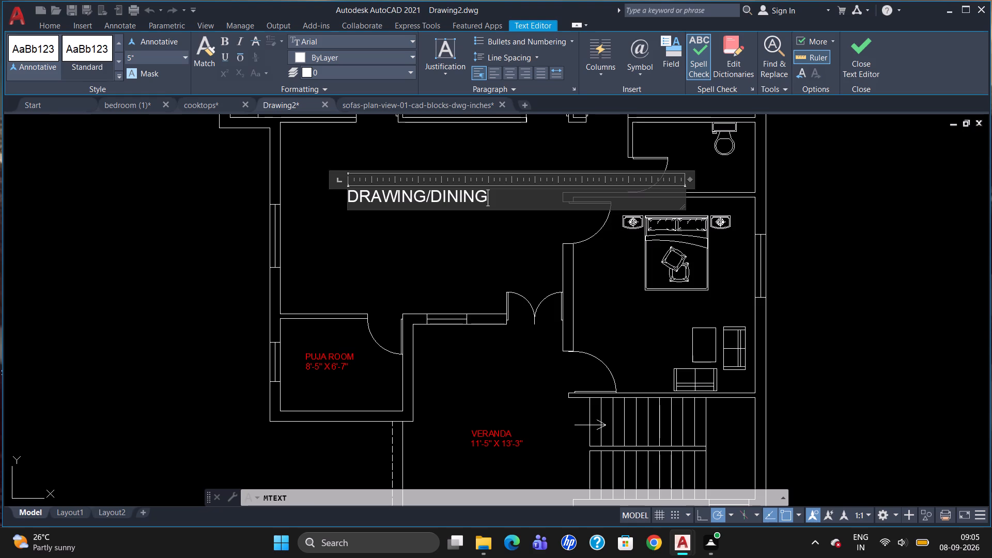
pyautogui.press('Return')
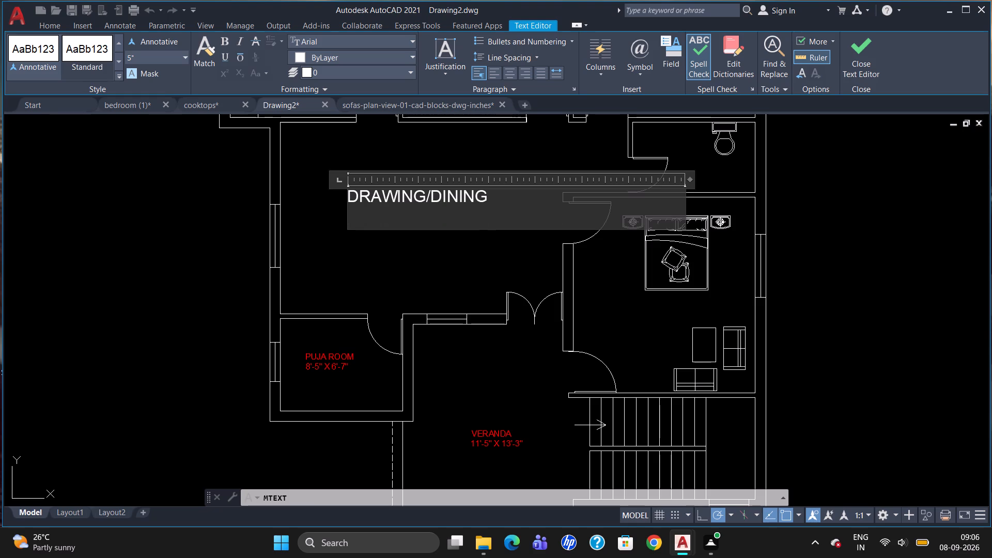
pyautogui.write('20\'7"')
pyautogui.press('space')
pyautogui.write('X')
pyautogui.press('space')
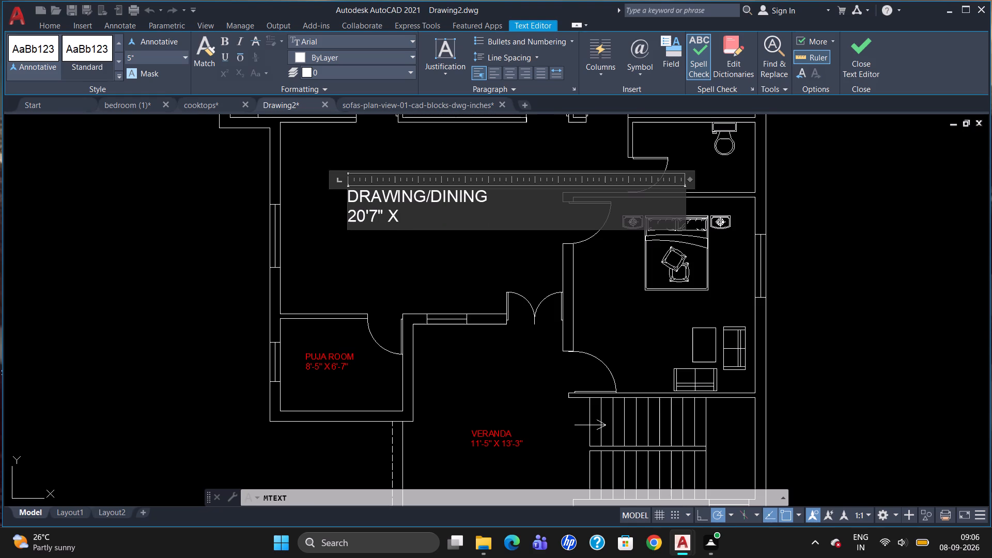
pyautogui.write('13\'-8"')
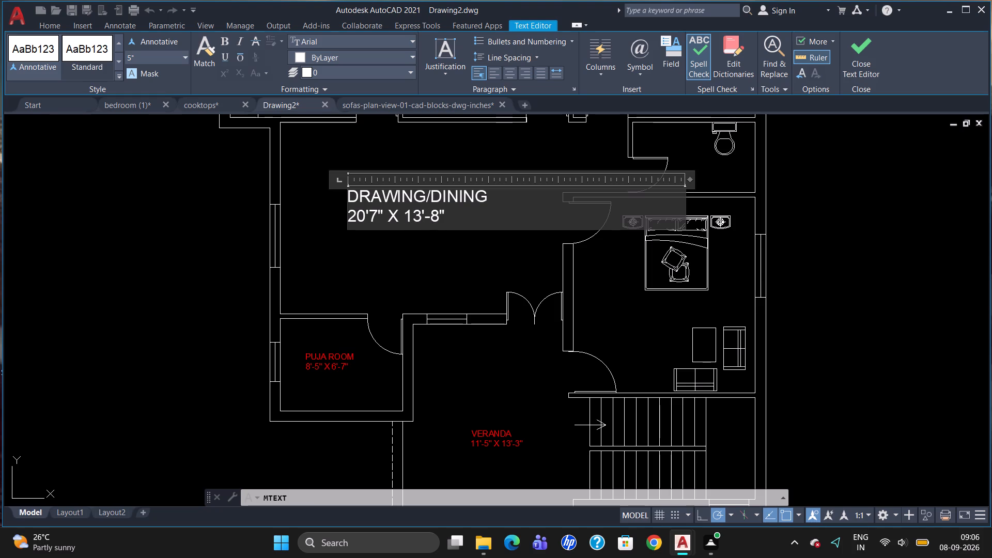
pyautogui.press('Left')
pyautogui.press('Left')
pyautogui.press('Left')
pyautogui.press('Left')
pyautogui.press('Left')
pyautogui.press('Left')
pyautogui.press('Left')
pyautogui.press('Left')
pyautogui.press('Left')
pyautogui.press('Left')
pyautogui.press('Left')
pyautogui.press('-')
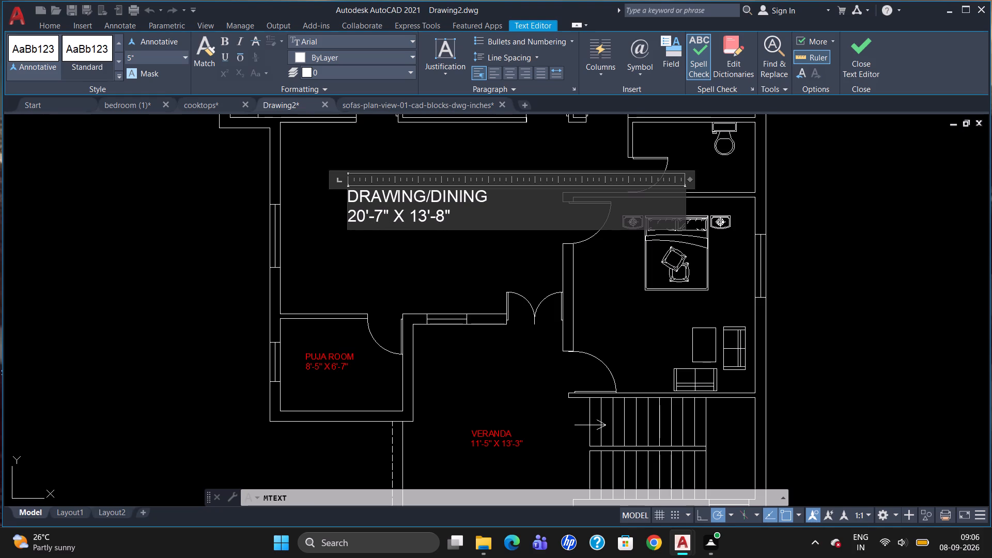
# Change the colour of both lines of the DRAWING/DINING label to red and save the text changes.
pyautogui.moveTo(467, 224); pyautogui.dragTo(316, 208)
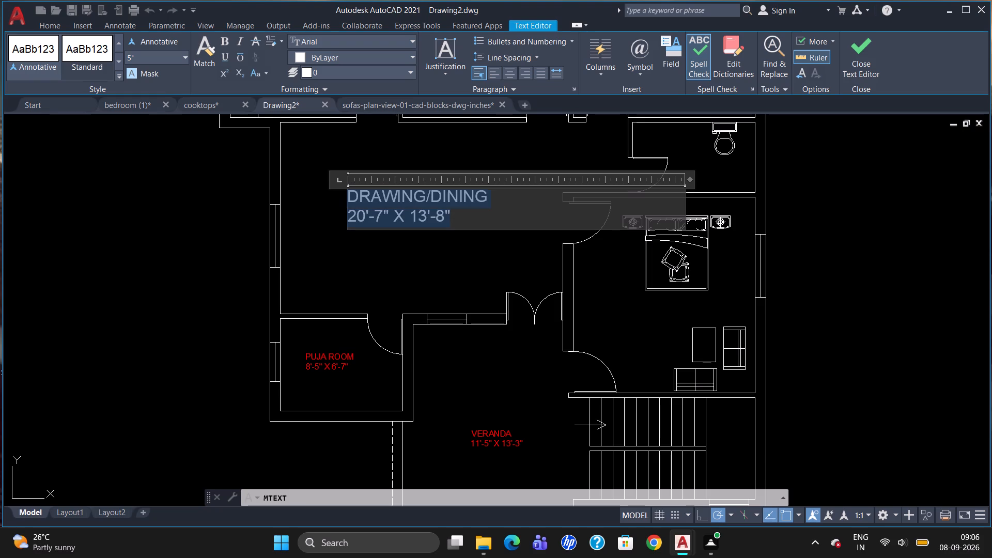
pyautogui.moveTo(316, 208); pyautogui.dragTo(313, 199)
pyautogui.click(303, 53)
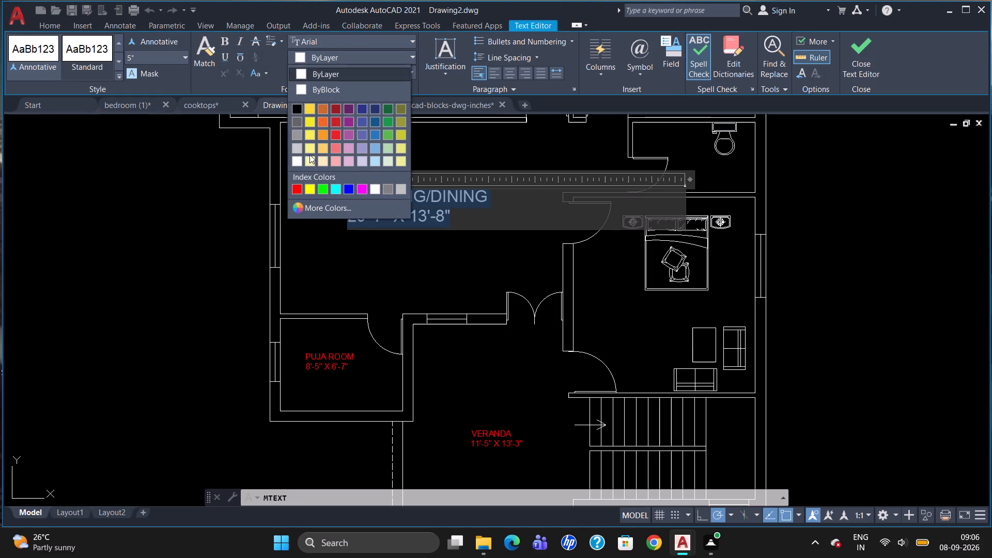
pyautogui.click(292, 188)
pyautogui.press('Escape')
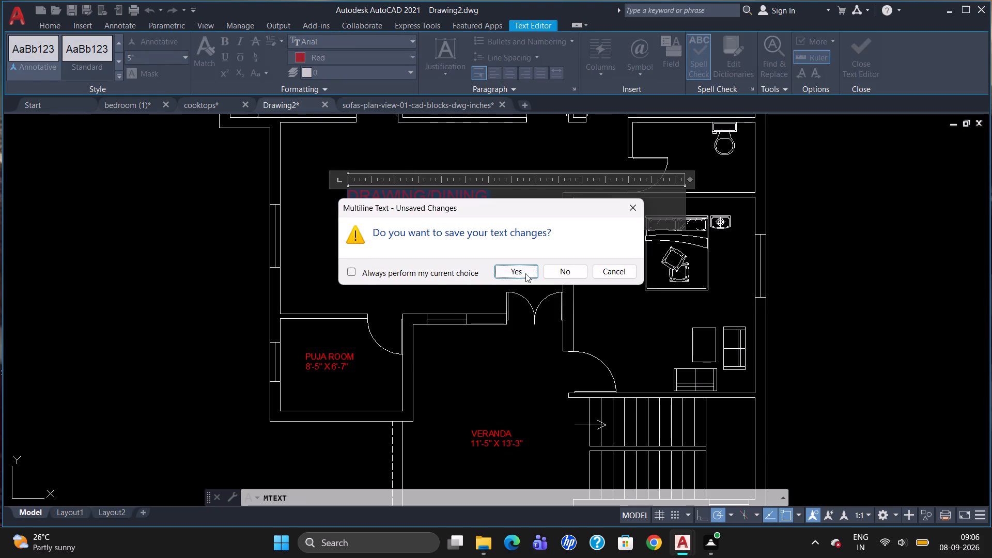
pyautogui.click(524, 271)
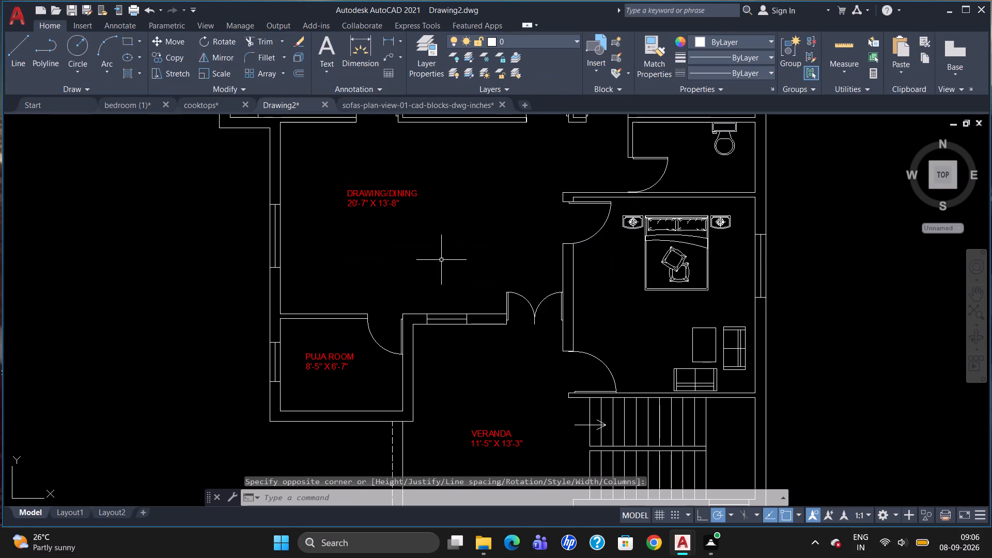
# Add a multiline text label, 5" high, below the bed in the room north of the stairs, reading GUEST ROOM over 12'-7" X 14'-0".
pyautogui.scroll(-1, 441, 246)
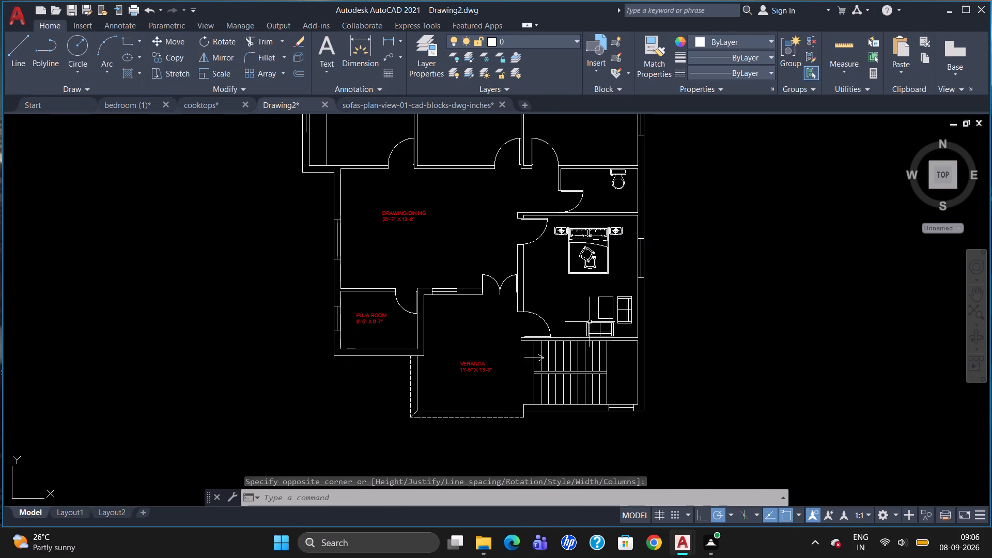
pyautogui.scroll(1, 595, 306)
pyautogui.press('t')
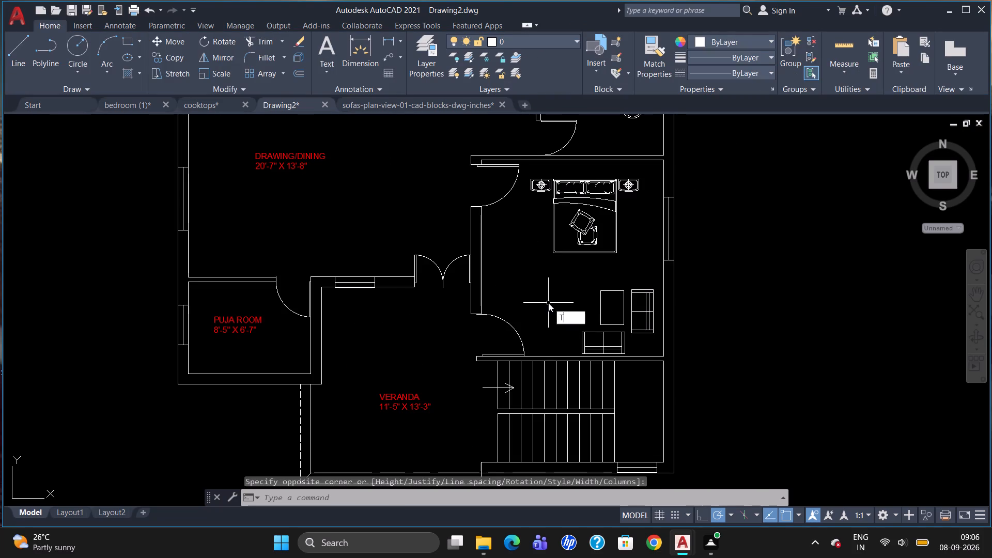
pyautogui.press('Return')
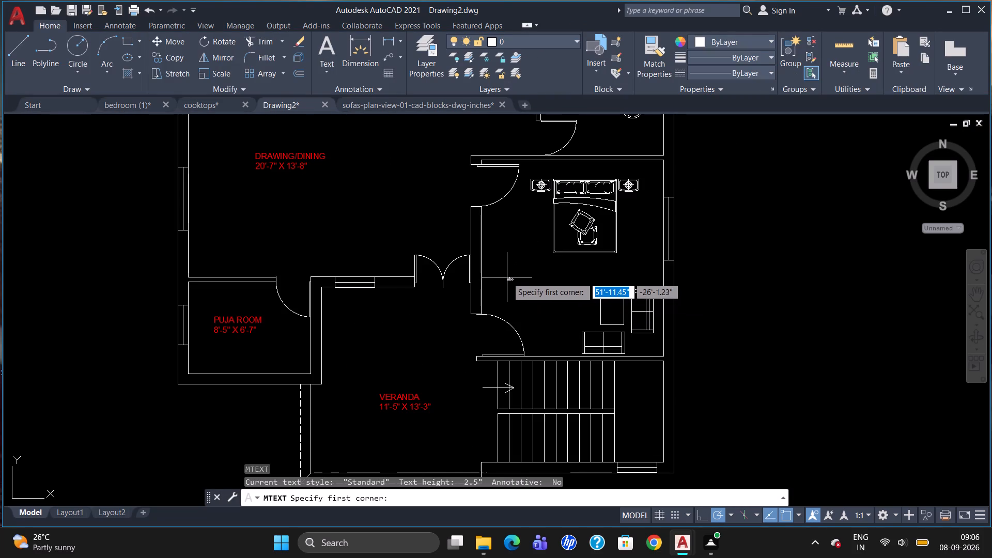
pyautogui.moveTo(507, 275); pyautogui.dragTo(510, 289)
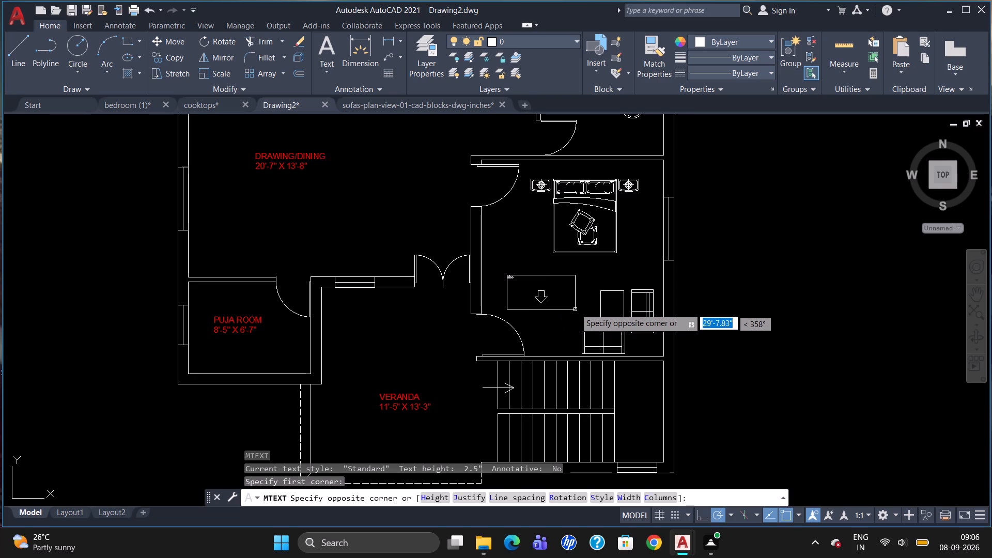
pyautogui.click(580, 307)
pyautogui.click(146, 60)
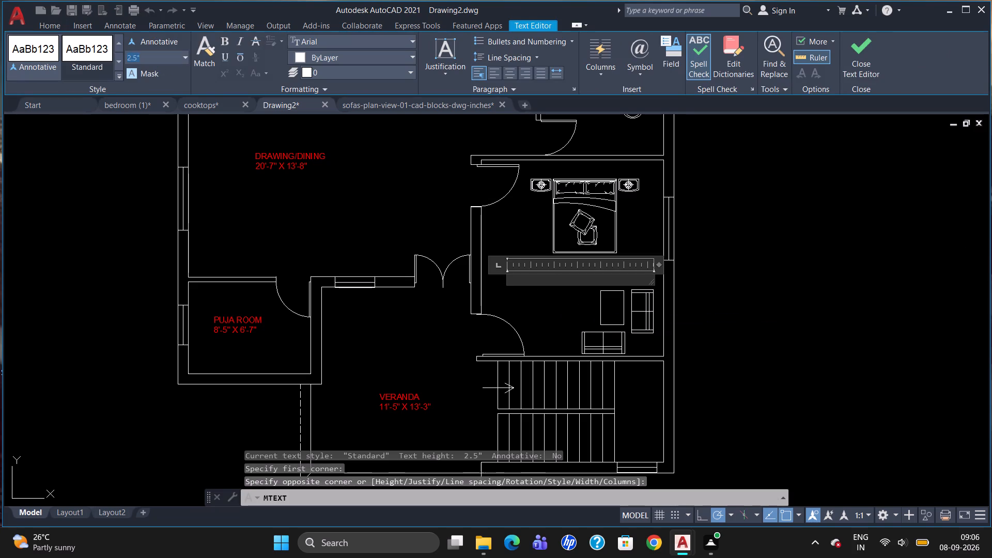
pyautogui.press('BackSpace')
pyautogui.press('5')
pyautogui.press('Return')
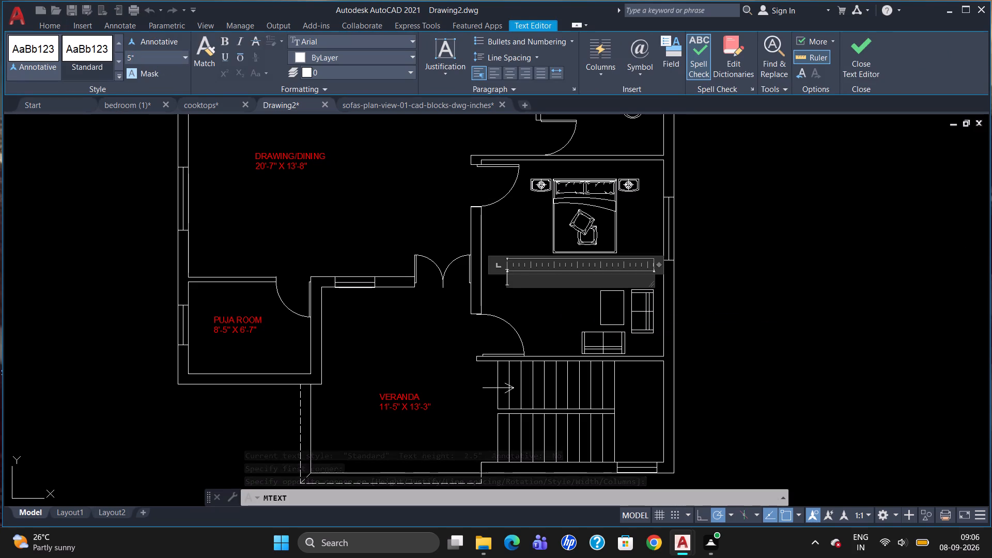
pyautogui.write('GUEST ROOM')
pyautogui.press('Return')
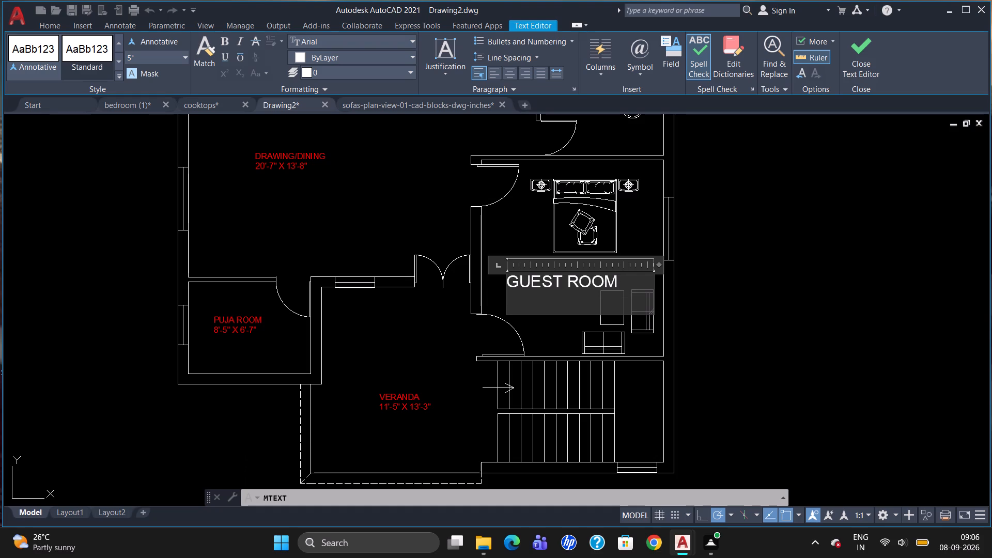
pyautogui.write('12\'-7" X')
pyautogui.press('space')
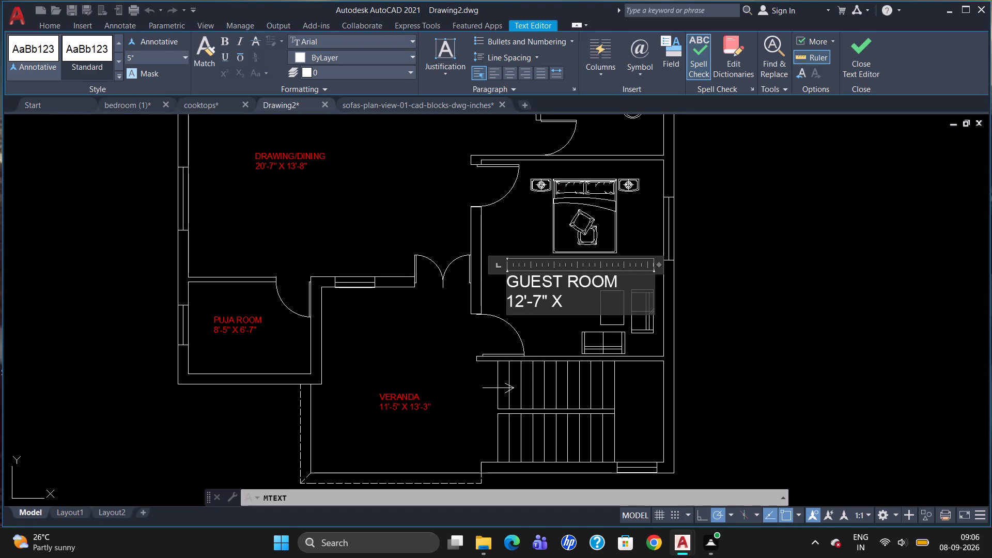
pyautogui.write('14\'-0"')
pyautogui.click(501, 338)
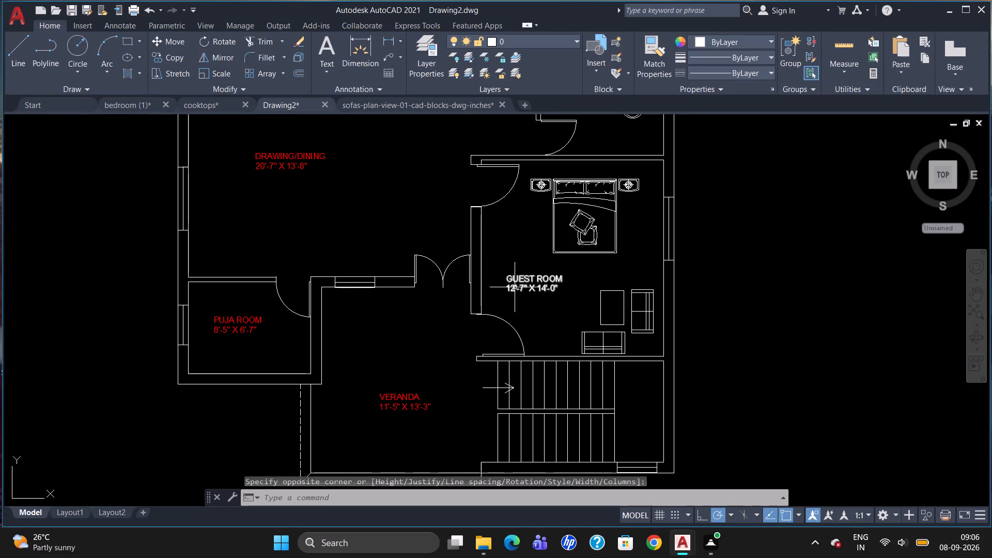
# Change the colour of both lines of the GUEST ROOM label to red and save the text changes.
pyautogui.click(514, 278)
pyautogui.doubleClick(522, 277)
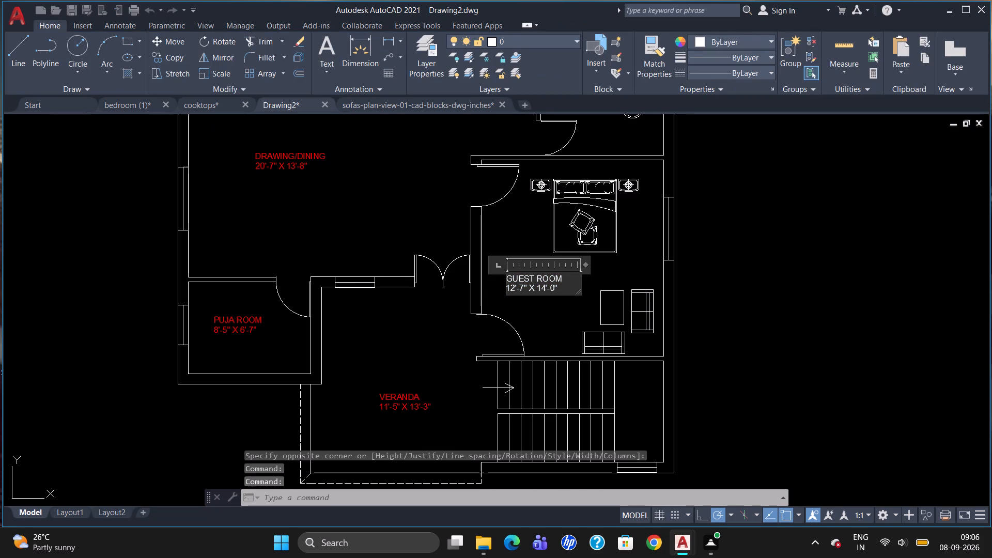
pyautogui.moveTo(563, 289); pyautogui.dragTo(488, 275)
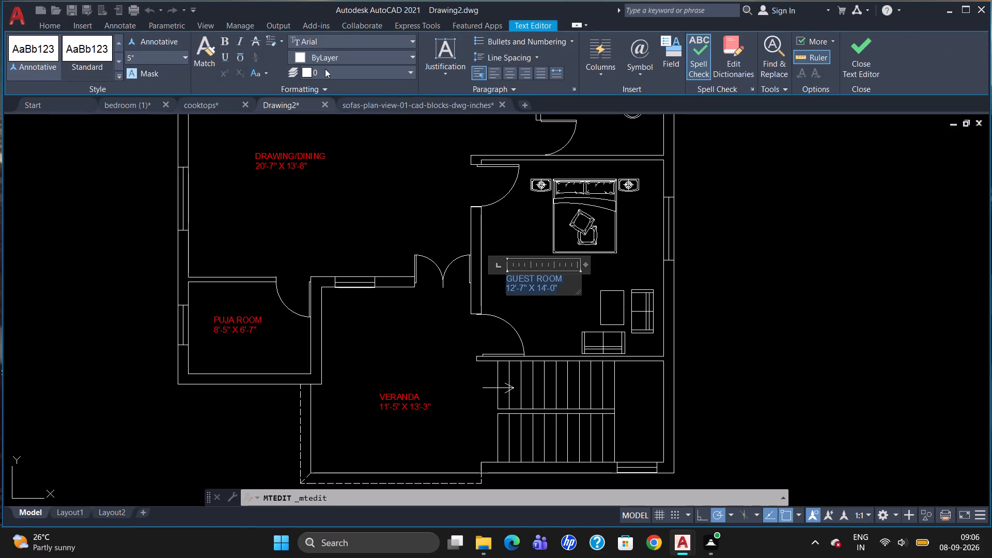
pyautogui.click(333, 57)
pyautogui.click(298, 182)
pyautogui.click(344, 56)
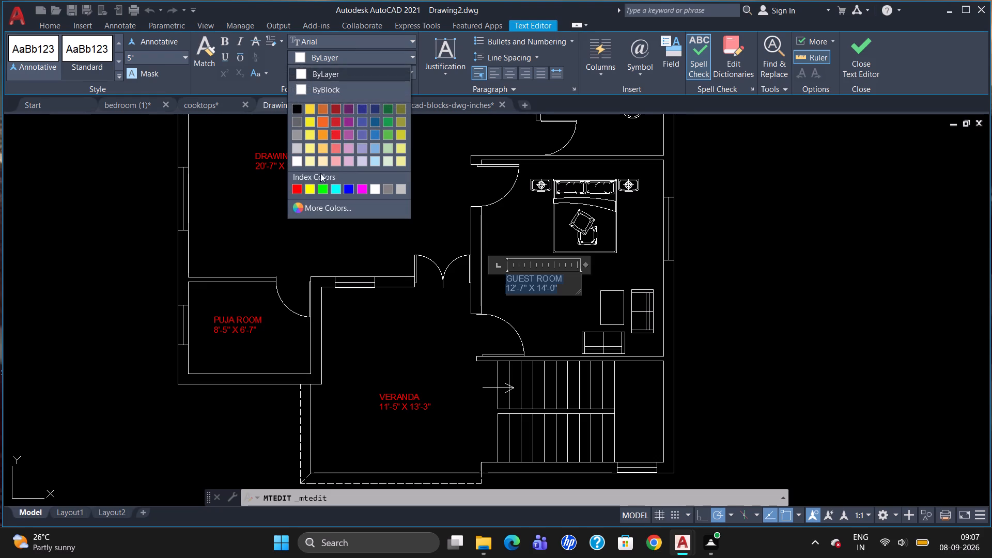
pyautogui.click(300, 189)
pyautogui.press('Escape')
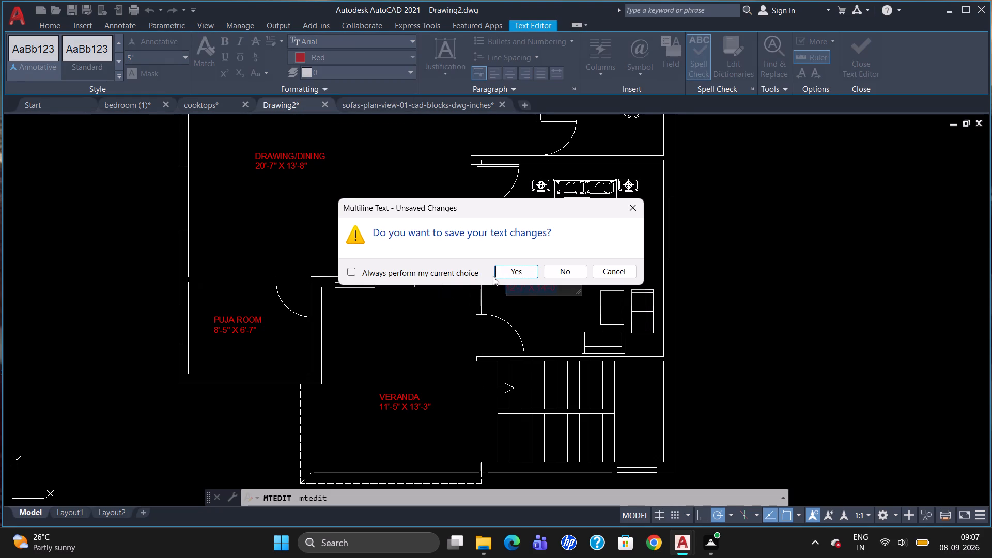
pyautogui.click(505, 270)
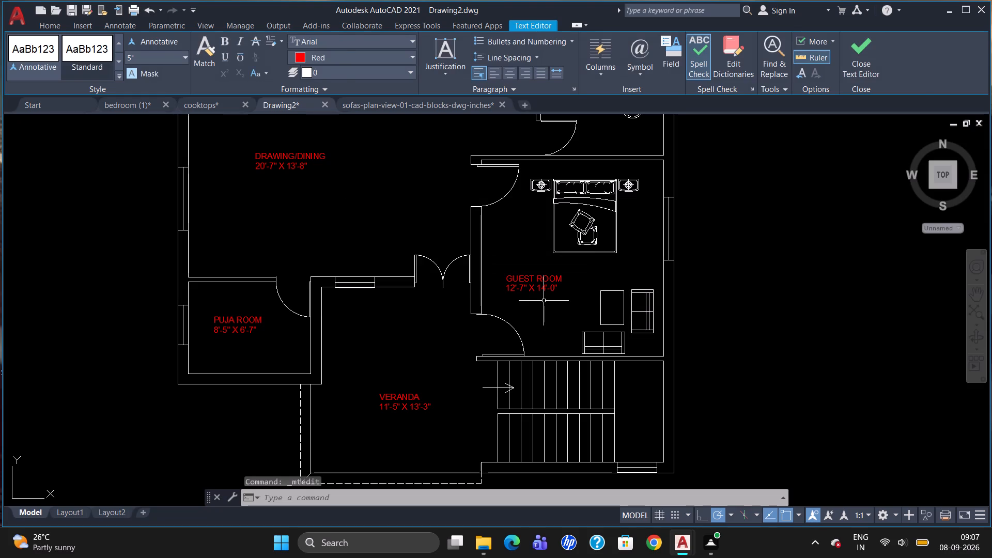
pyautogui.press('Escape')
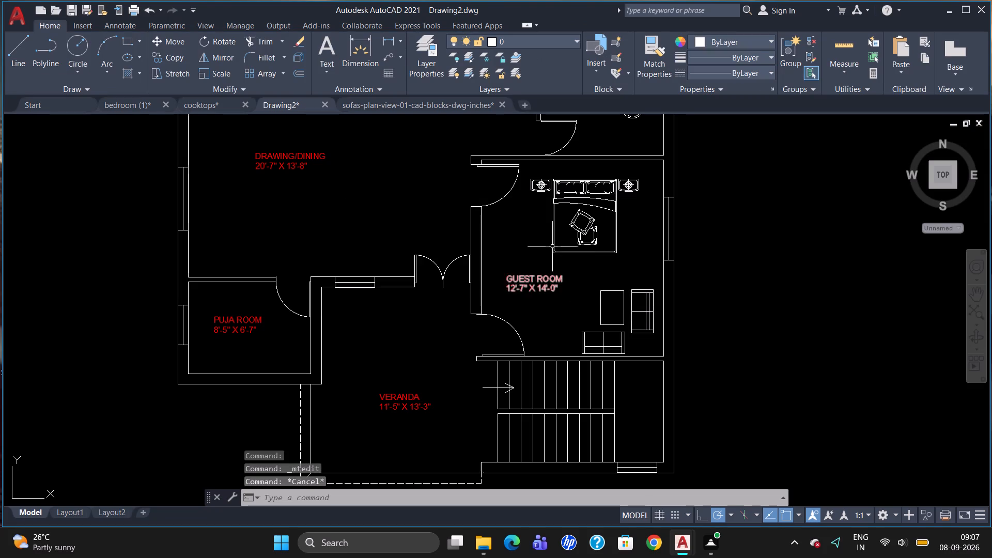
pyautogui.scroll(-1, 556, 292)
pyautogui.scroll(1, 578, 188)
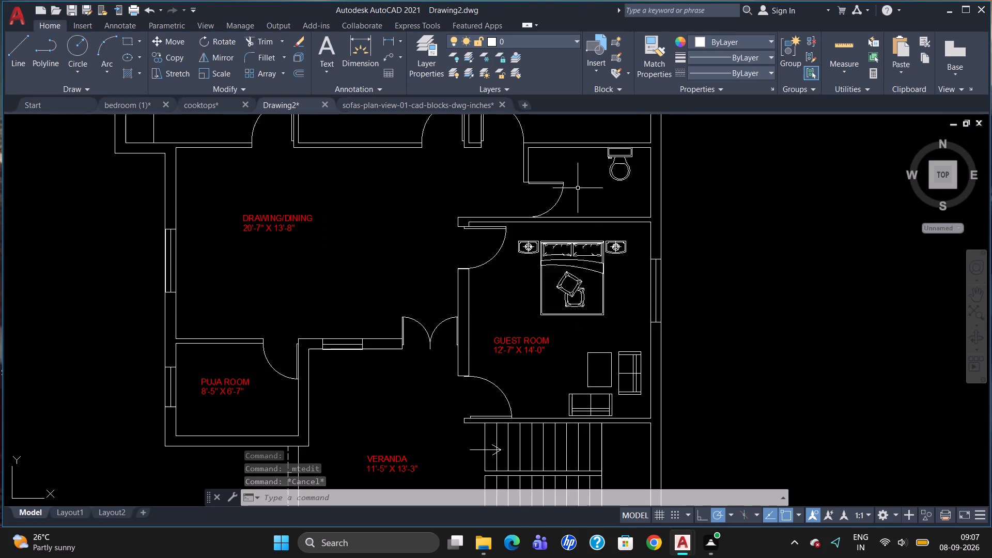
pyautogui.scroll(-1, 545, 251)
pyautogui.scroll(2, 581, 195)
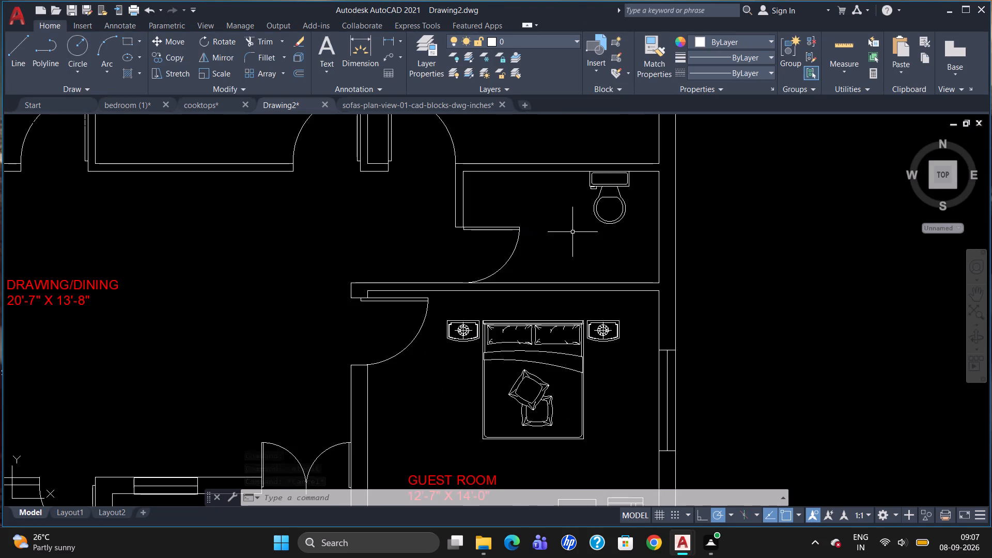
# Place a multiline text box below the toilet in the small room north of the guest room, with text height 5".
pyautogui.press('t')
pyautogui.press('Return')
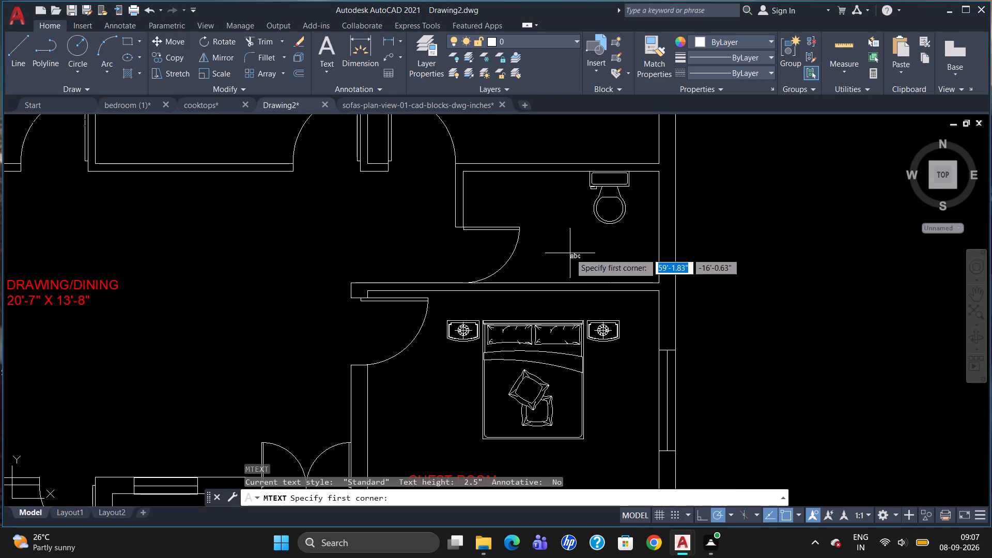
pyautogui.click(532, 259)
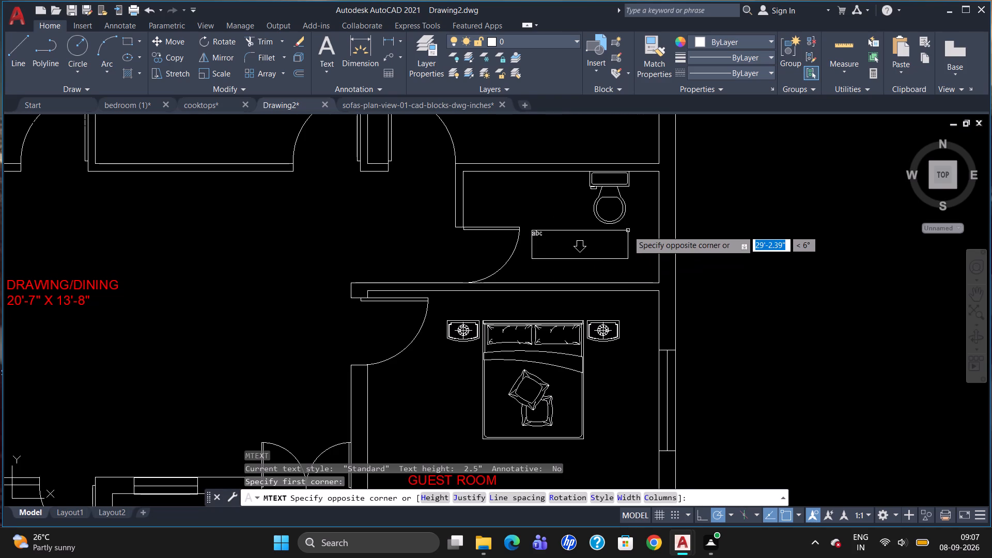
pyautogui.click(628, 233)
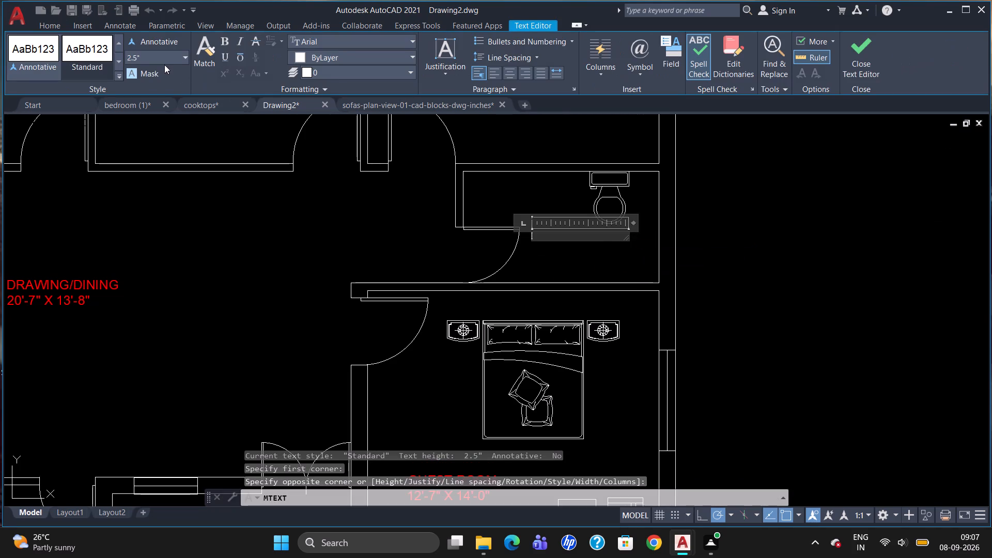
pyautogui.click(163, 60)
pyautogui.press('BackSpace')
pyautogui.press('5')
pyautogui.press('Return')
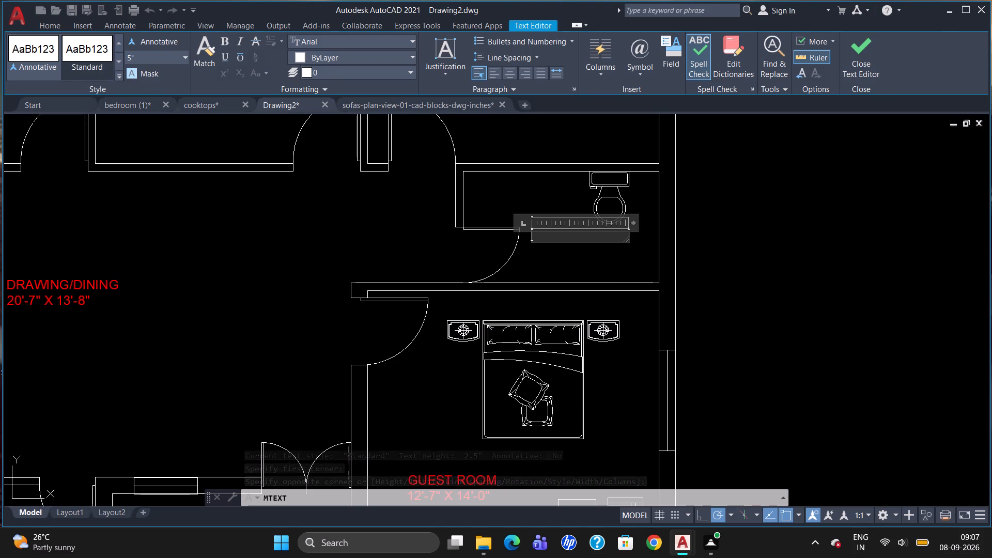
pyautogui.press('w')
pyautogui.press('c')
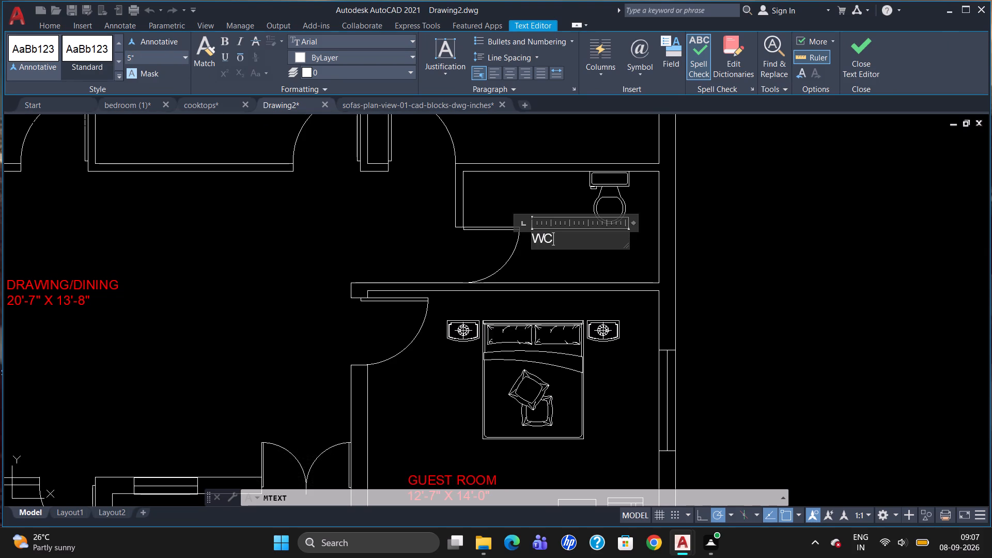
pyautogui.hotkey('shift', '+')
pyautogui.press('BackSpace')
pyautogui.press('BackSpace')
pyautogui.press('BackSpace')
# Set the text colour to red and enter WC+BATH over 8'-9" X 5'-0" as the toilet room's label.
pyautogui.click(314, 55)
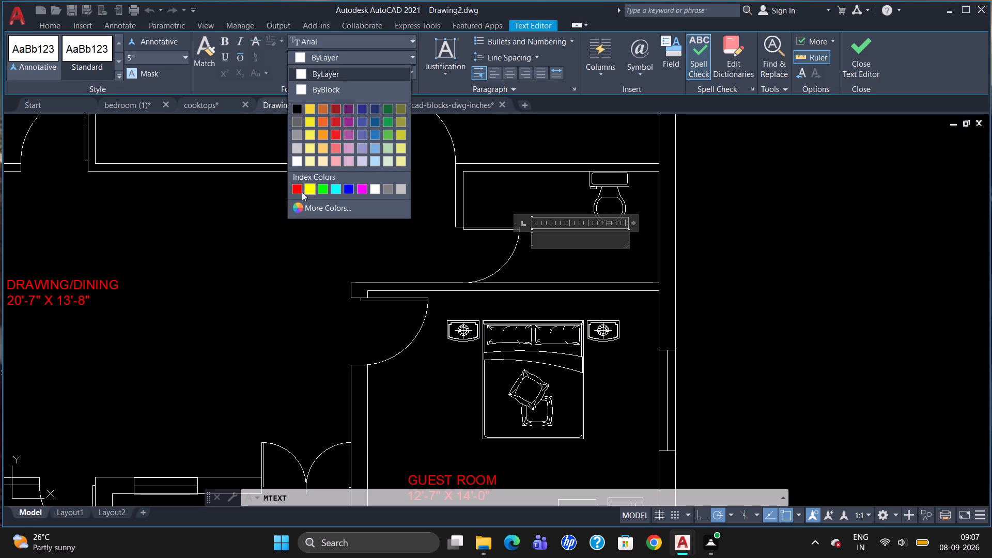
pyautogui.click(298, 190)
pyautogui.write('WC+')
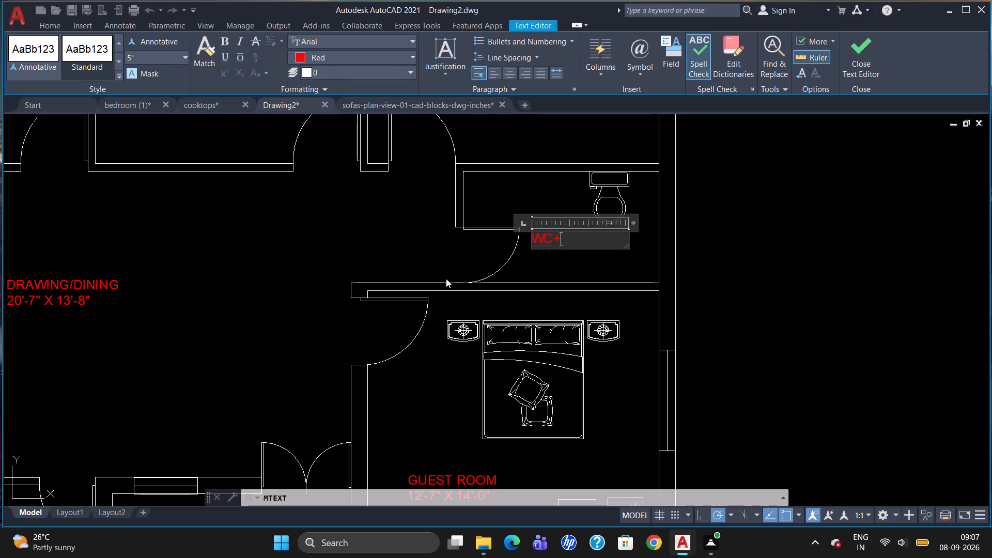
pyautogui.write('BATH')
pyautogui.press('Return')
pyautogui.write('8\'-9" X')
pyautogui.press('space')
pyautogui.write('5\'-0"')
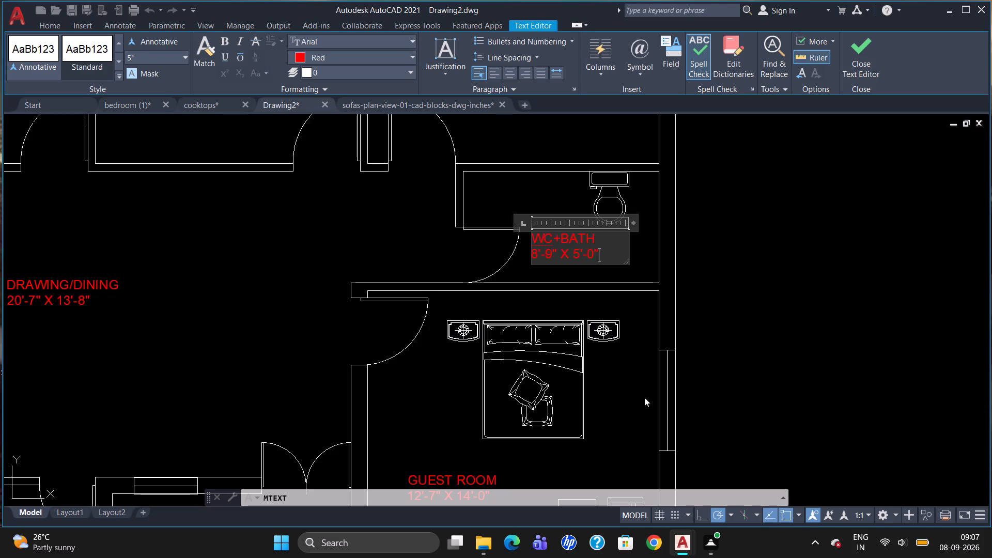
pyautogui.click(551, 289)
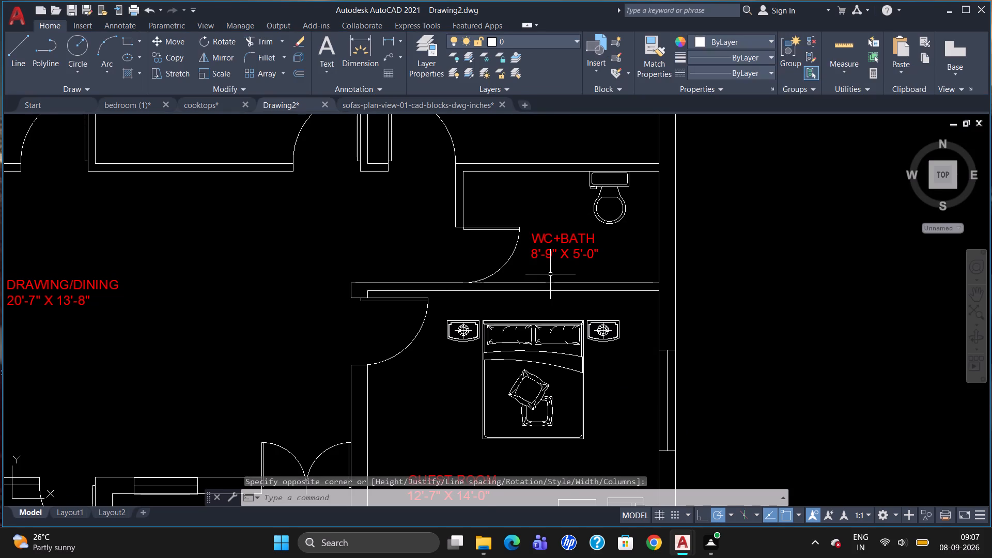
# Place a multiline text box below the bed in the northeast room, with text height 5".
pyautogui.scroll(-2, 550, 278)
pyautogui.scroll(2, 527, 171)
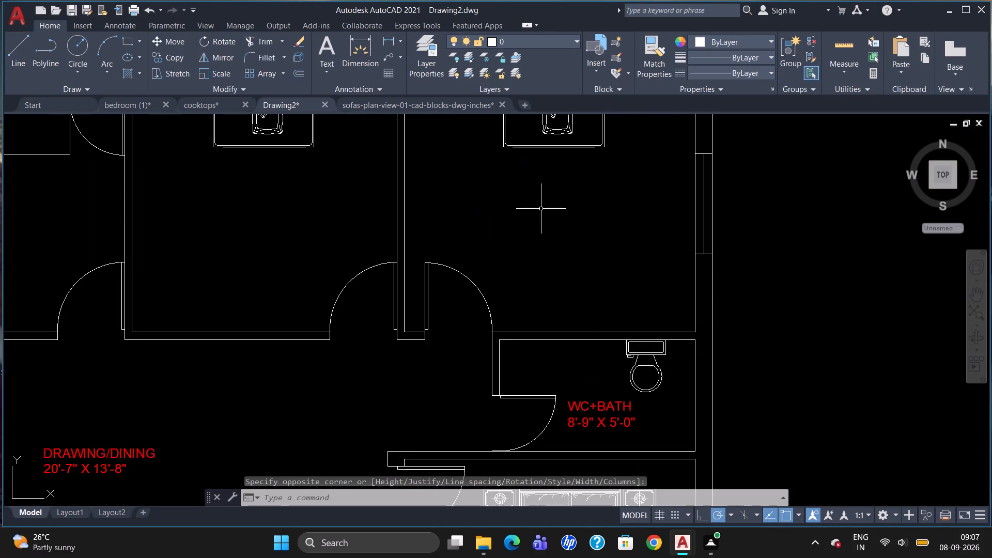
pyautogui.press('t')
pyautogui.press('Return')
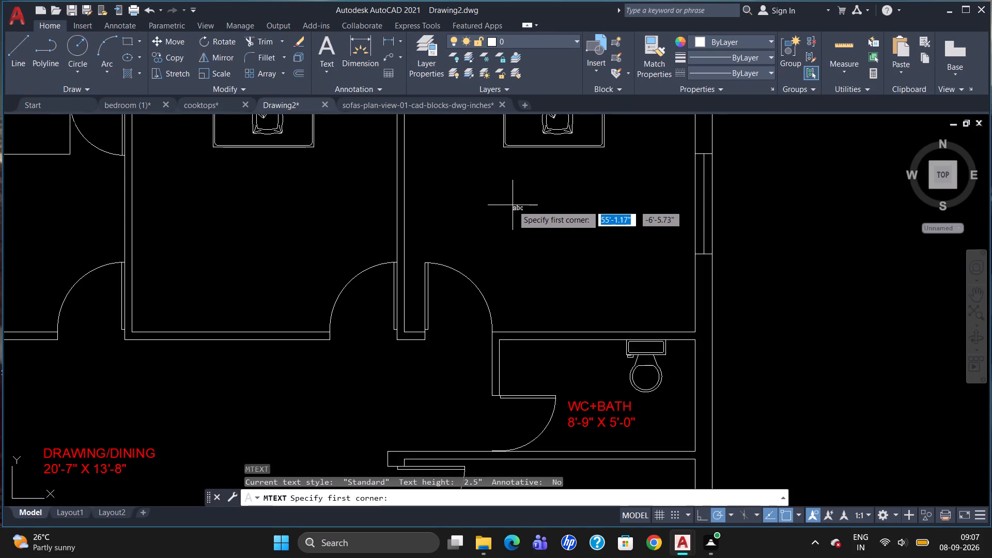
pyautogui.moveTo(504, 200); pyautogui.dragTo(493, 225)
pyautogui.click(644, 276)
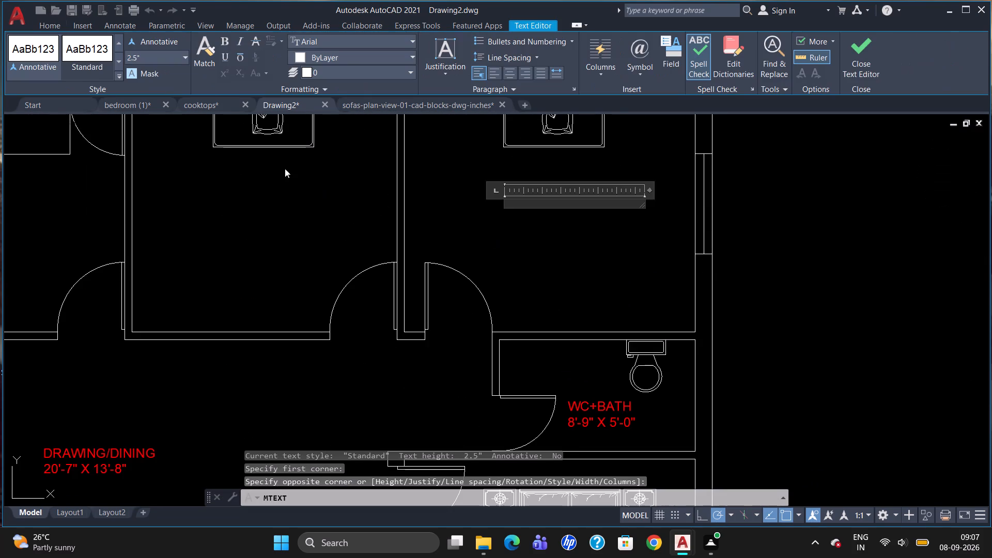
pyautogui.click(145, 57)
pyautogui.press('BackSpace')
pyautogui.press('5')
pyautogui.press('Return')
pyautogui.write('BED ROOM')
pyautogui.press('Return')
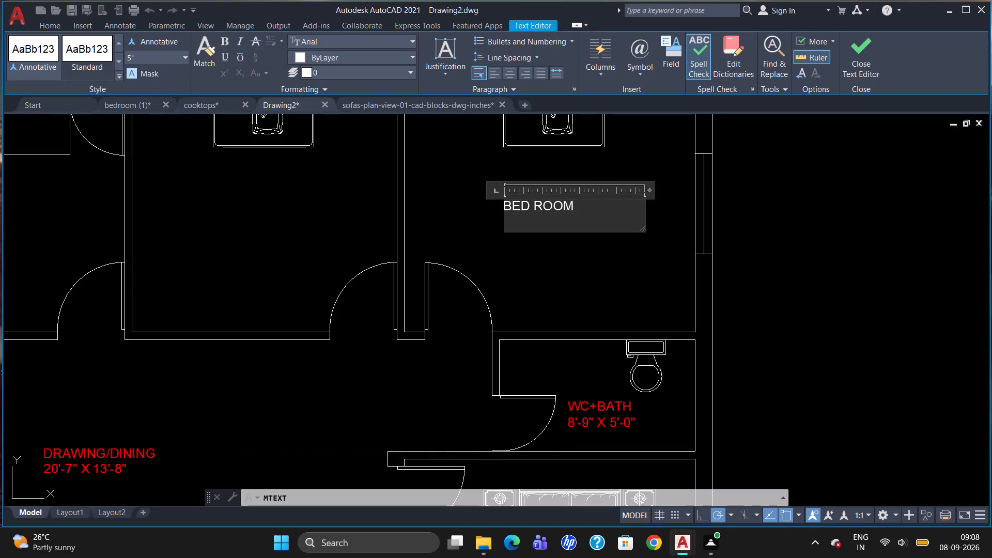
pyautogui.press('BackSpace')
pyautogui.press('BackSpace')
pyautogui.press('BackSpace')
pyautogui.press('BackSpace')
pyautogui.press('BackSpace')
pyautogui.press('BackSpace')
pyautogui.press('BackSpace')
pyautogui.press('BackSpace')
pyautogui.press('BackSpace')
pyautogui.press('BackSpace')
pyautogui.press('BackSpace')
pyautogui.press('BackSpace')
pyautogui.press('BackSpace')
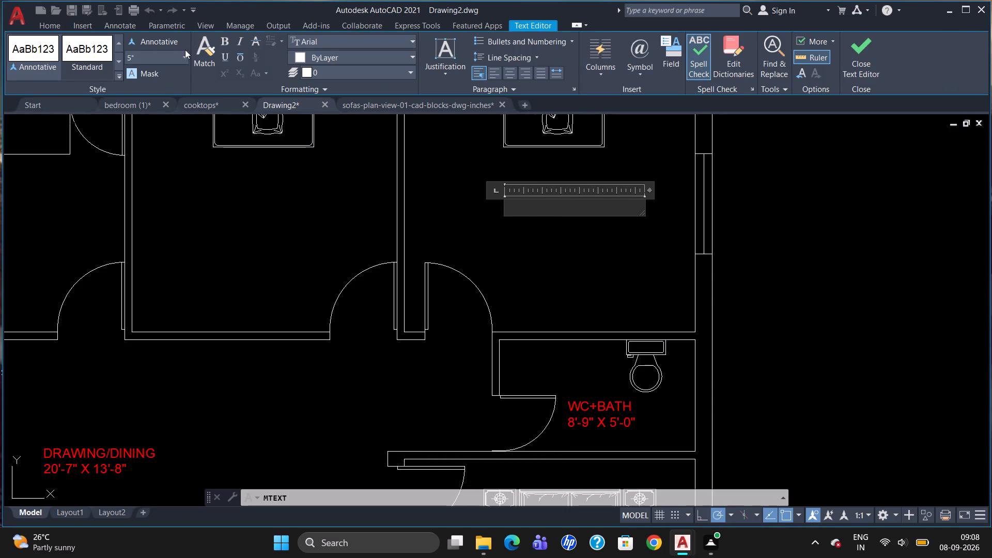
# Set the text colour to red and enter BEDROOM over 13'-0" X 14'-0" as the northeast room's label.
pyautogui.click(303, 50)
pyautogui.click(311, 57)
pyautogui.click(297, 191)
pyautogui.write('BEDROOM')
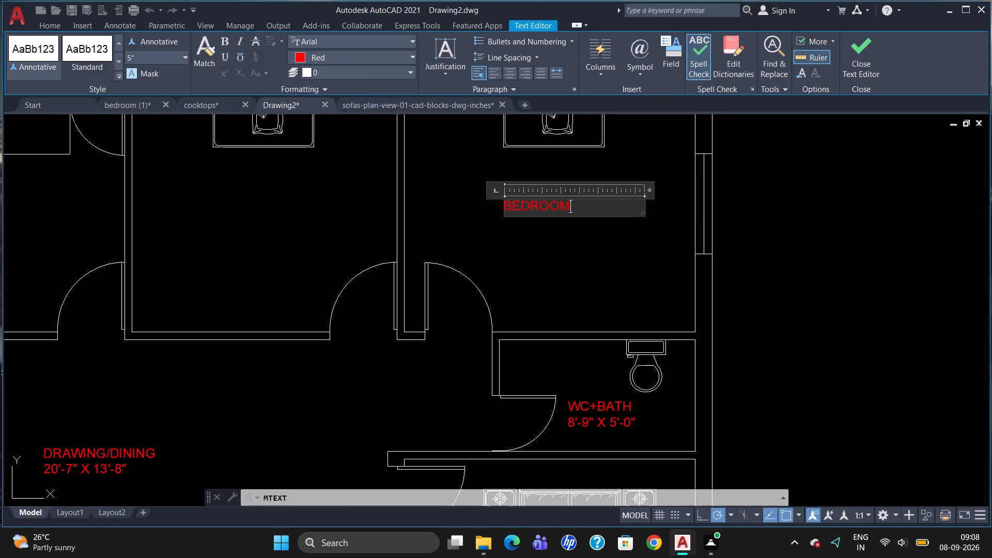
pyautogui.press('Return')
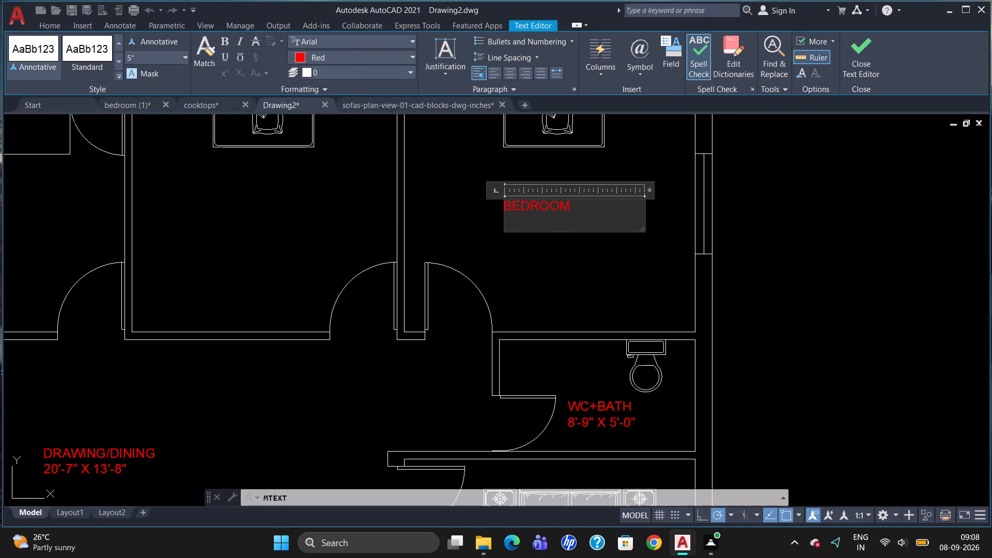
pyautogui.write('13\'-0" X')
pyautogui.press('space')
pyautogui.write('14\'-0"')
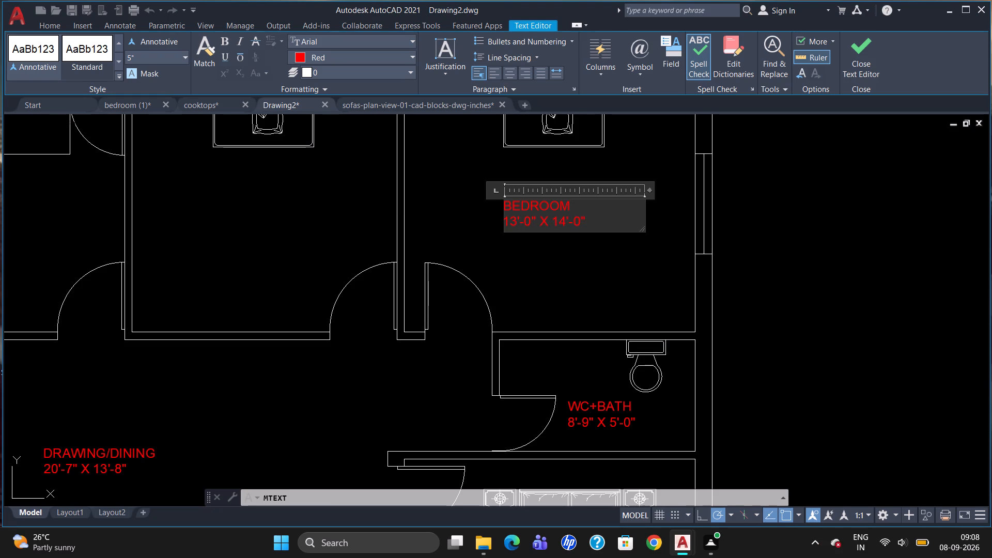
pyautogui.click(532, 299)
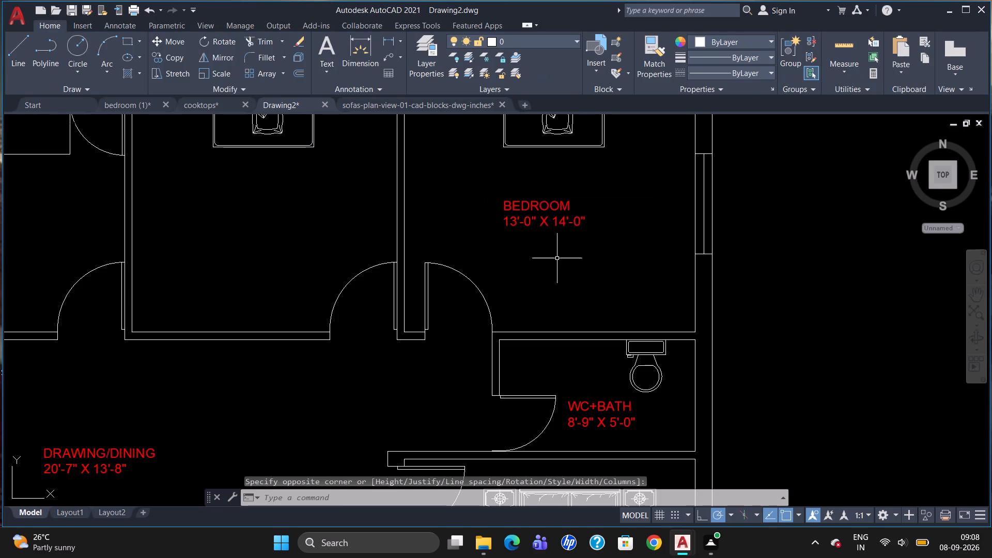
# Add a red multiline text label, 5" high, below the bed in the room west of the northeast bedroom, reading BED ROOM over 11'-10" X 14'-0".
pyautogui.scroll(-1, 534, 273)
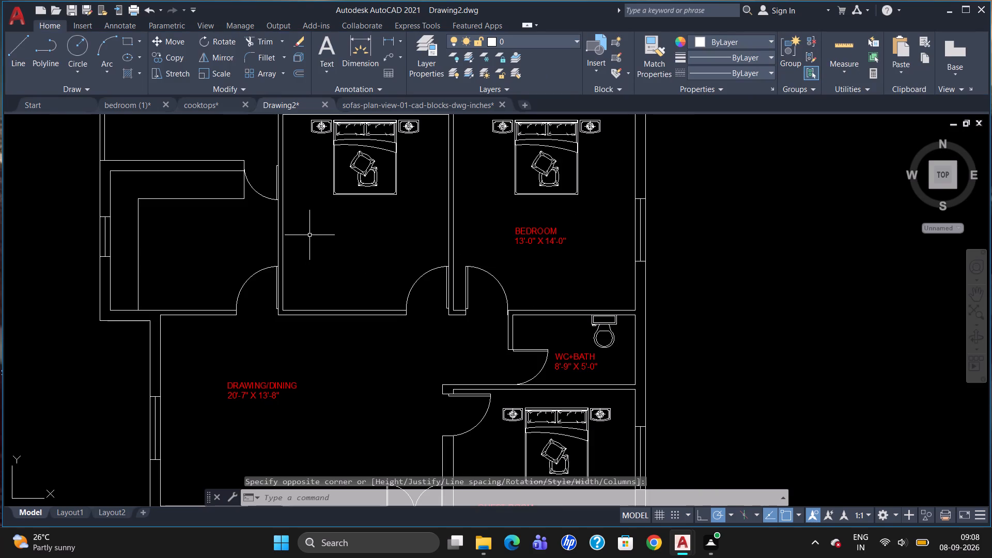
pyautogui.press('t')
pyautogui.press('Return')
pyautogui.moveTo(318, 223); pyautogui.dragTo(318, 230)
pyautogui.click(399, 264)
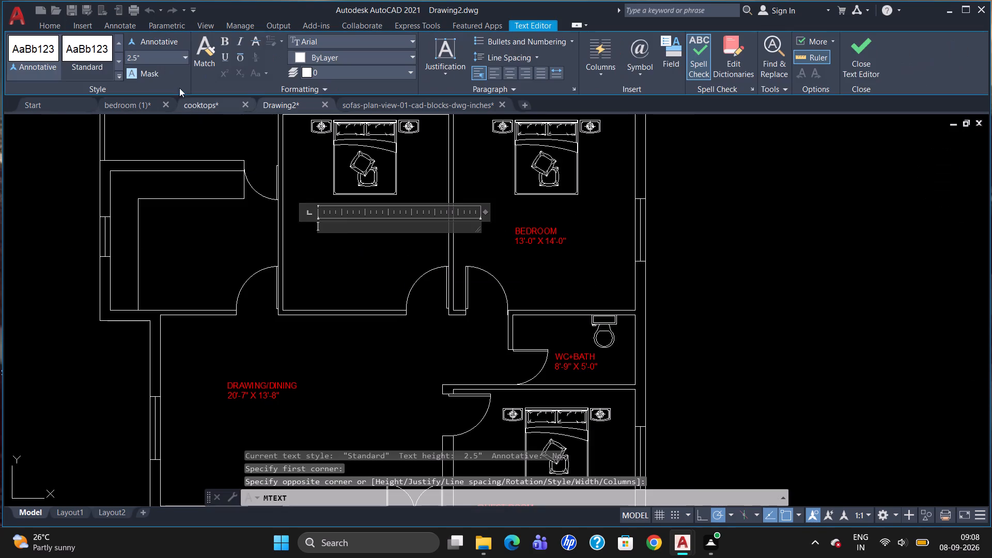
pyautogui.click(161, 60)
pyautogui.press('BackSpace')
pyautogui.press('5')
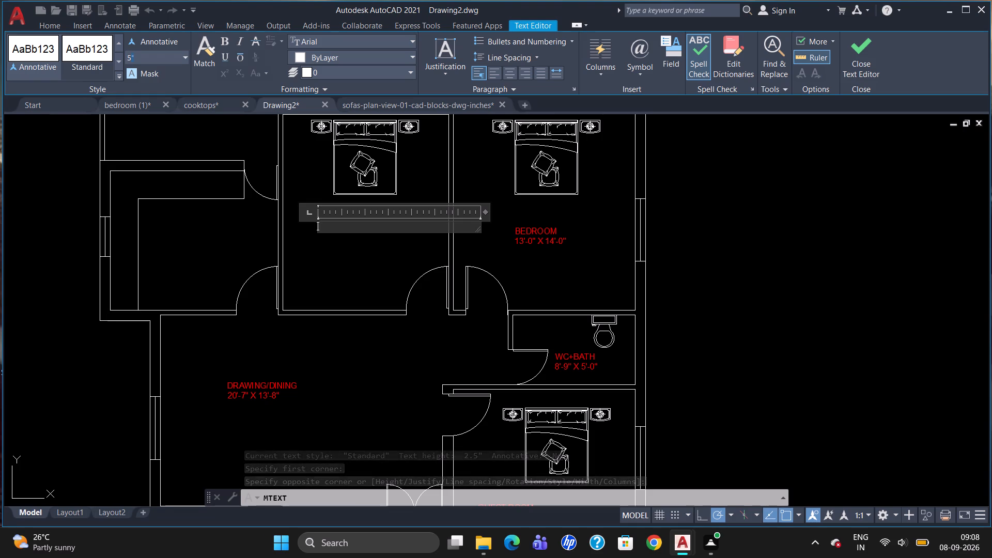
pyautogui.press('Return')
pyautogui.click(316, 59)
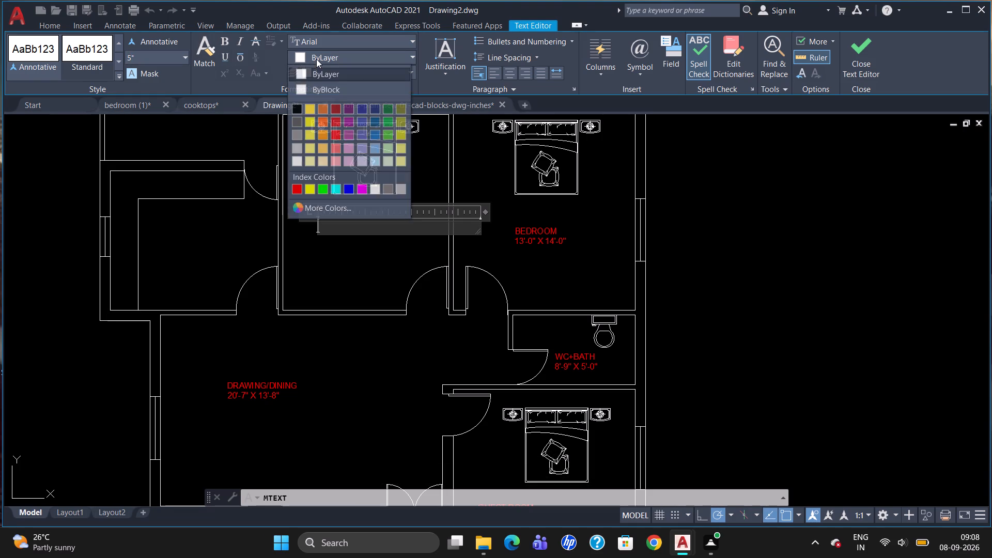
pyautogui.click(297, 190)
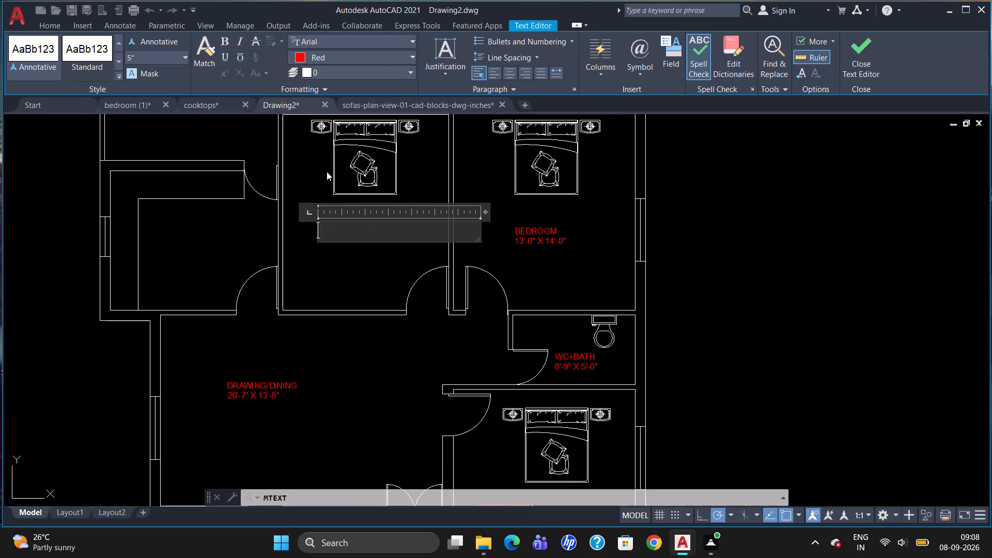
pyautogui.write('BED ROOM')
pyautogui.press('Return')
pyautogui.write("11'-")
pyautogui.write('10" X')
pyautogui.press('space')
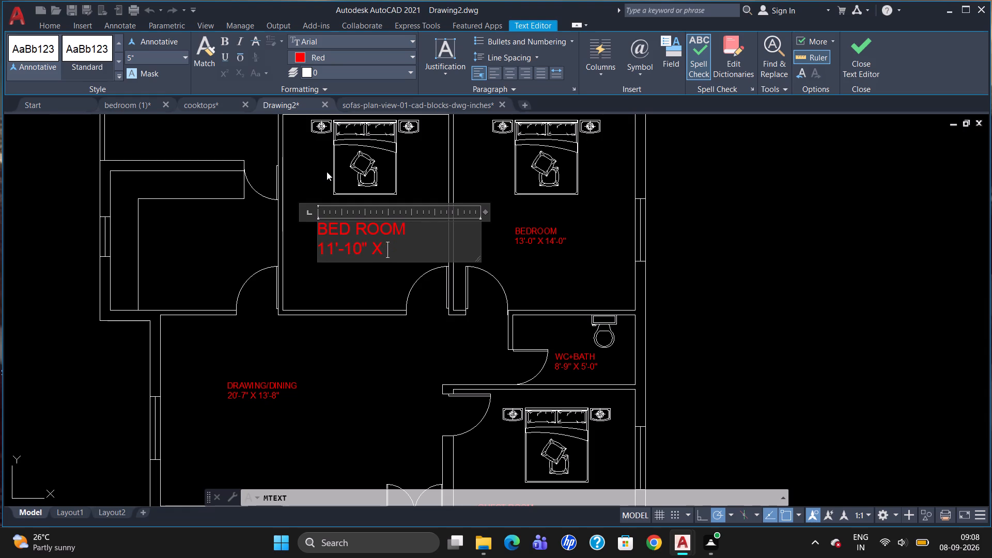
pyautogui.write("14'-")
pyautogui.write('0"')
pyautogui.click(452, 327)
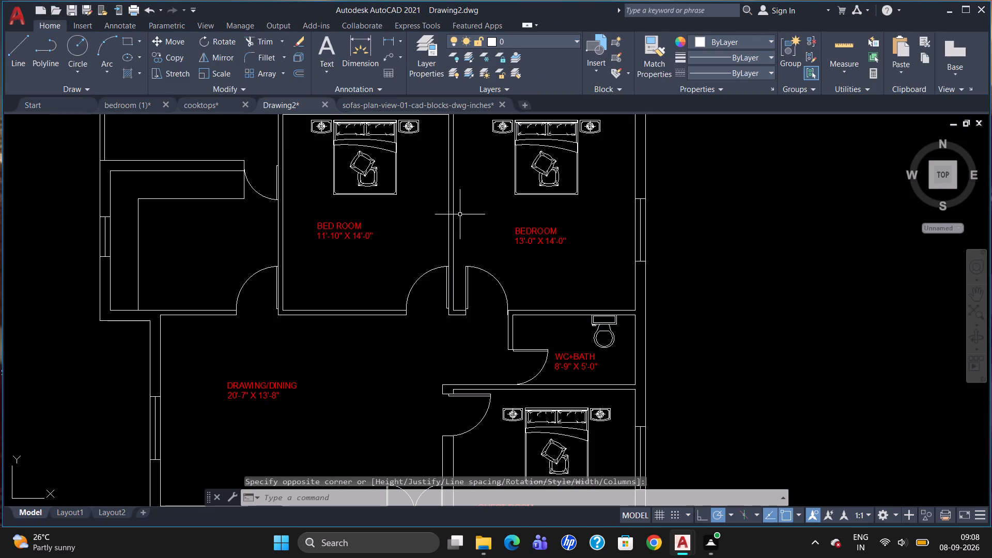
pyautogui.scroll(-1, 461, 224)
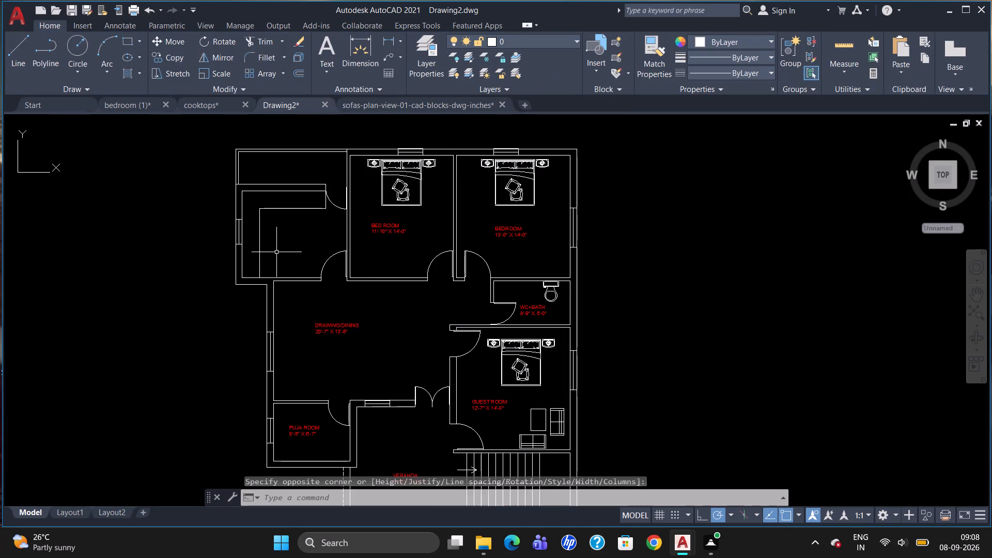
# Place a multiline text box in the kitchen, inside the L-shaped counter, with text height 5".
pyautogui.press('t')
pyautogui.press('Return')
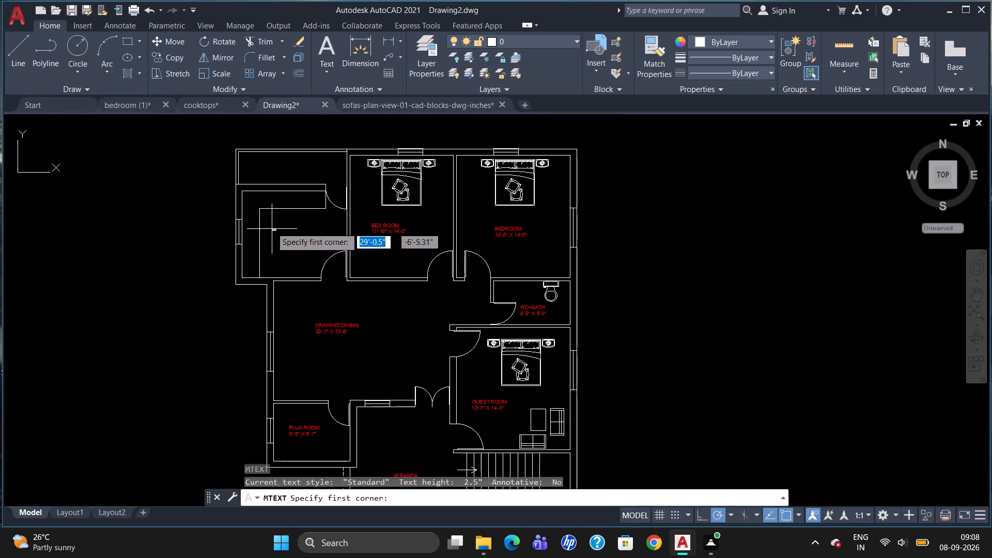
pyautogui.moveTo(271, 227); pyautogui.dragTo(271, 238)
pyautogui.click(318, 249)
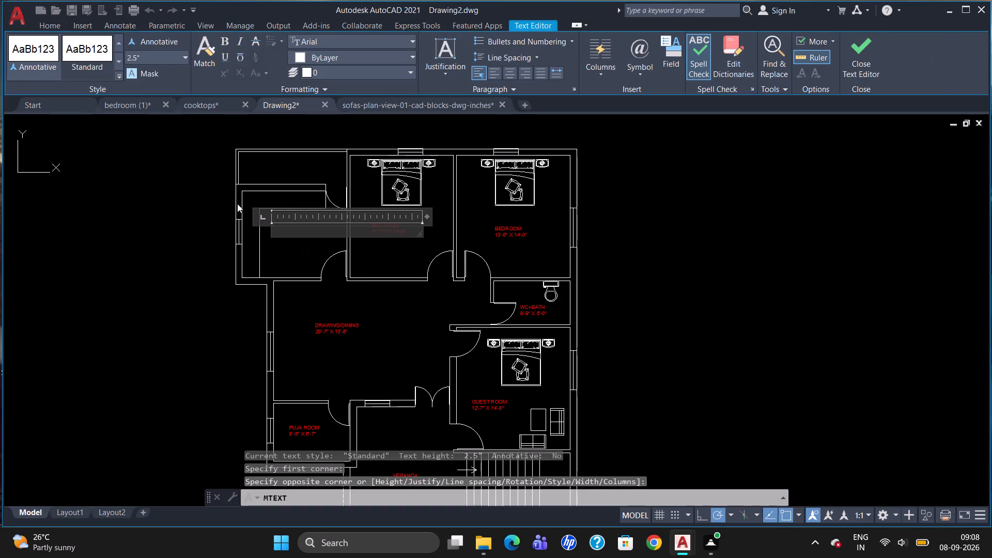
pyautogui.click(156, 54)
pyautogui.press('BackSpace')
pyautogui.press('5')
pyautogui.press('Return')
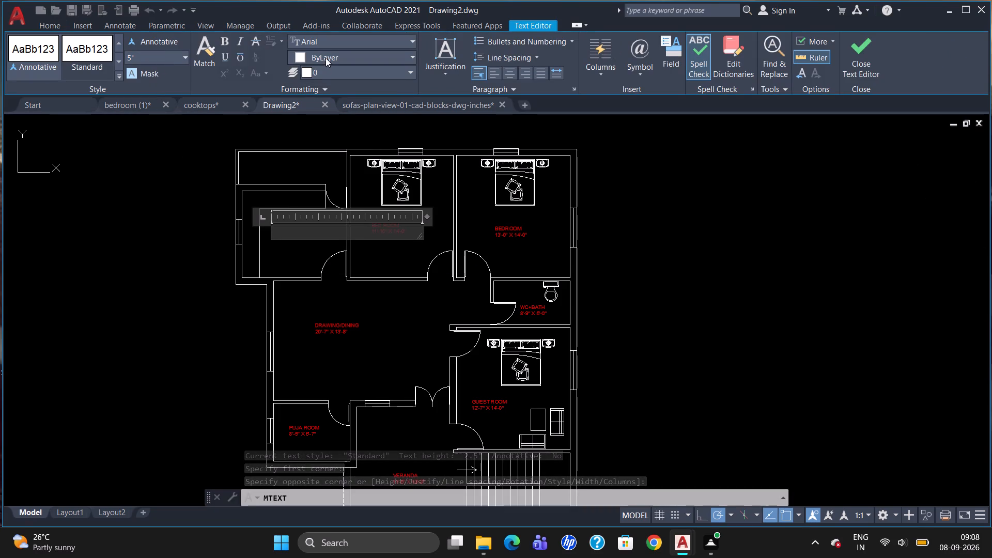
# Set the text colour to red and enter KITCHEN over 12'-0" X 10'-0" as the kitchen's label.
pyautogui.click(327, 56)
pyautogui.click(296, 184)
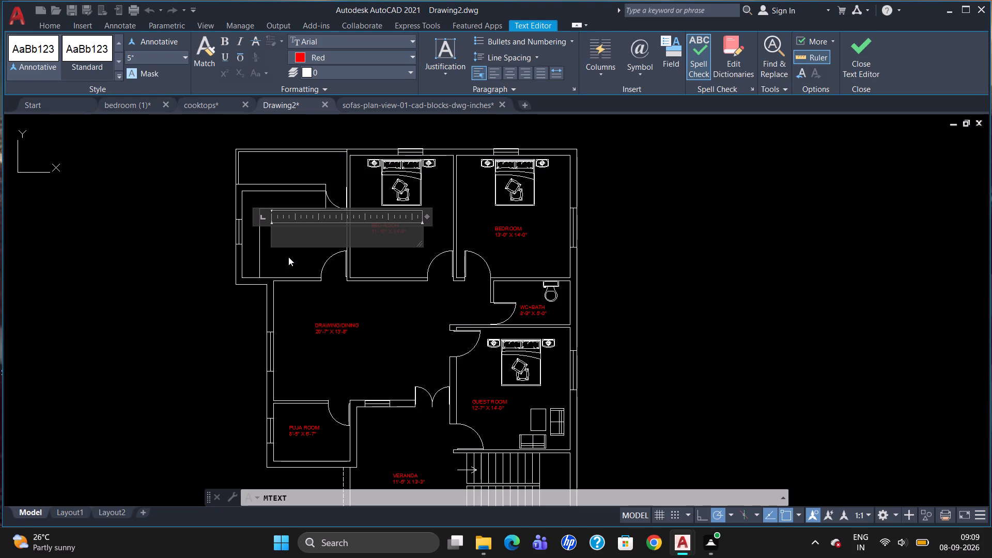
pyautogui.write('KITCHEN')
pyautogui.press('Return')
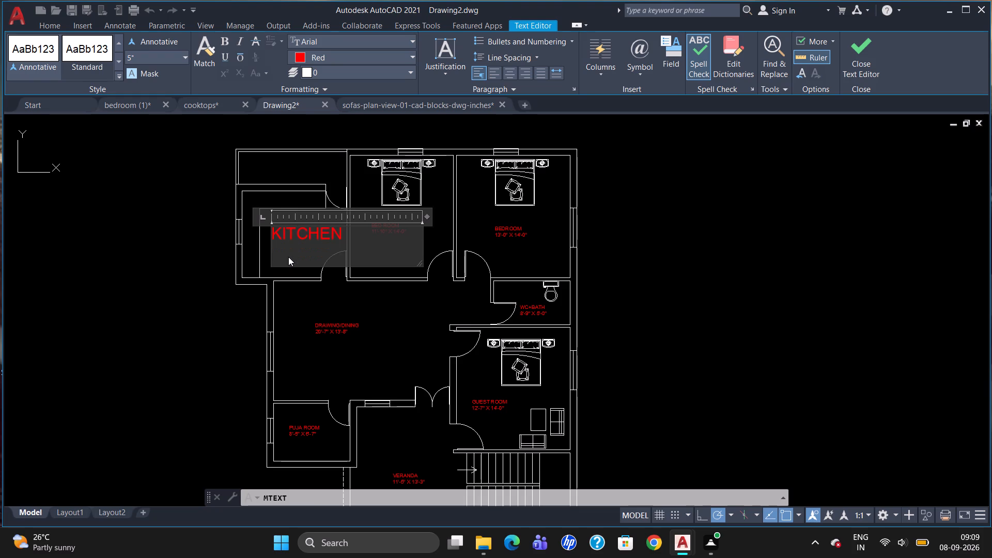
pyautogui.write('12\'-0"')
pyautogui.press('space')
pyautogui.write('X')
pyautogui.press('space')
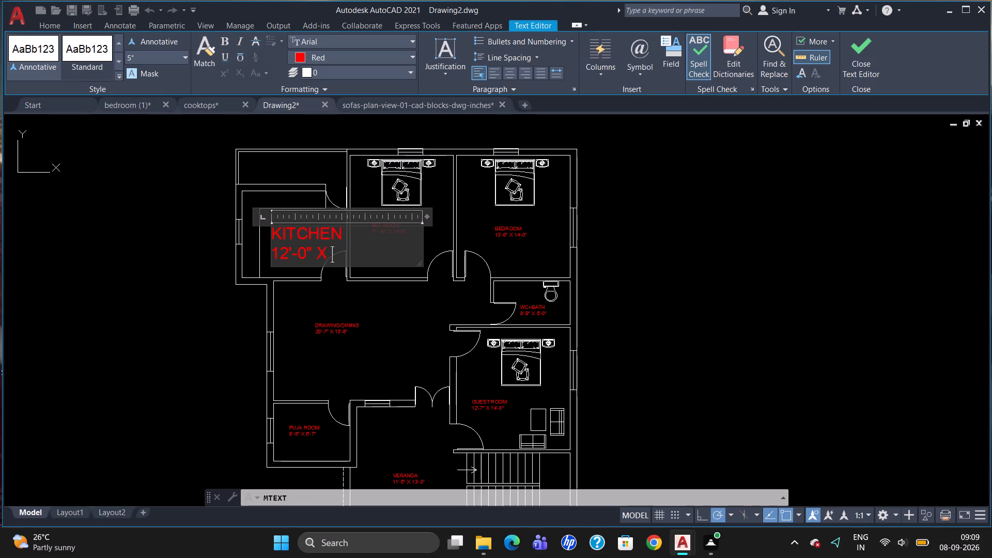
pyautogui.write('10\'-0"')
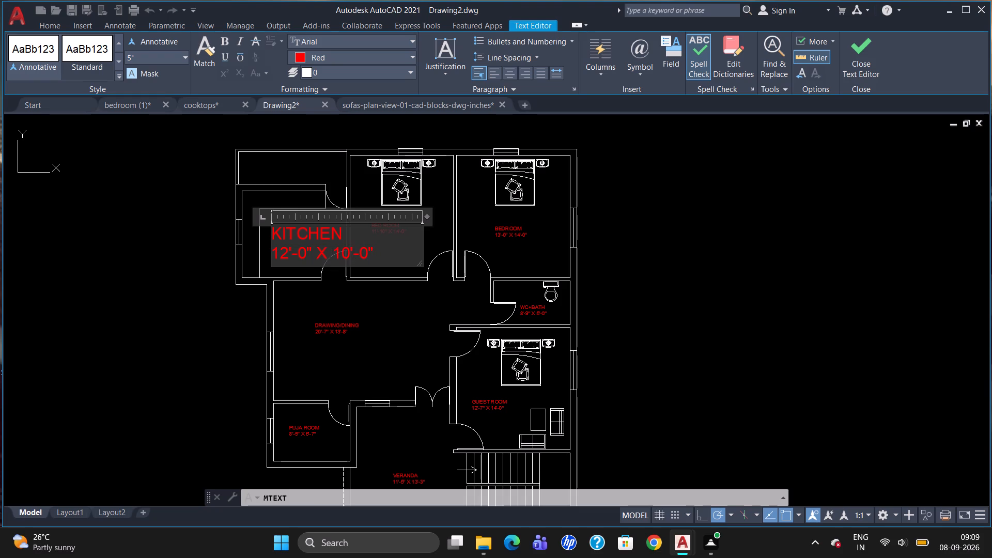
pyautogui.click(329, 345)
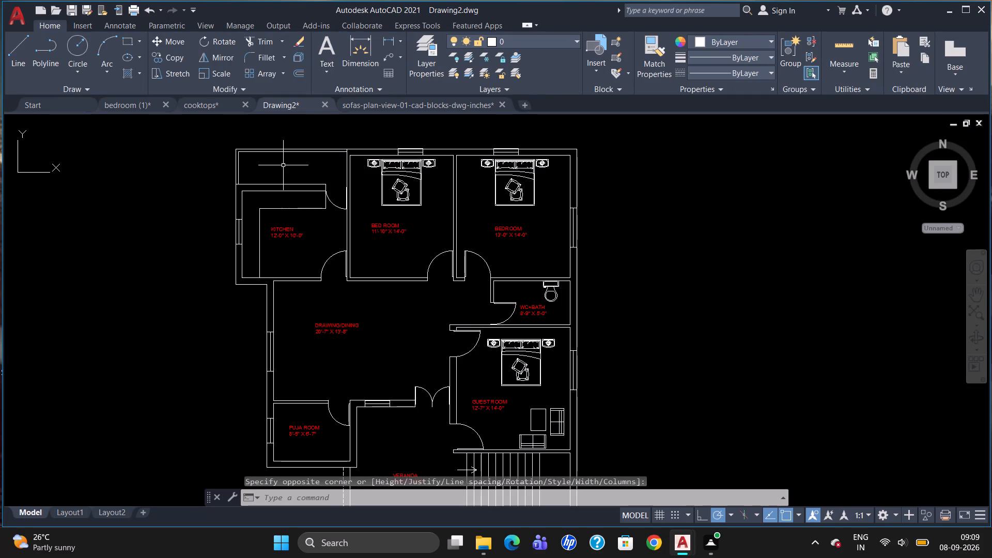
# Place a multiline text box in the narrow space north of the kitchen, with text height 5".
pyautogui.press('t')
pyautogui.press('Return')
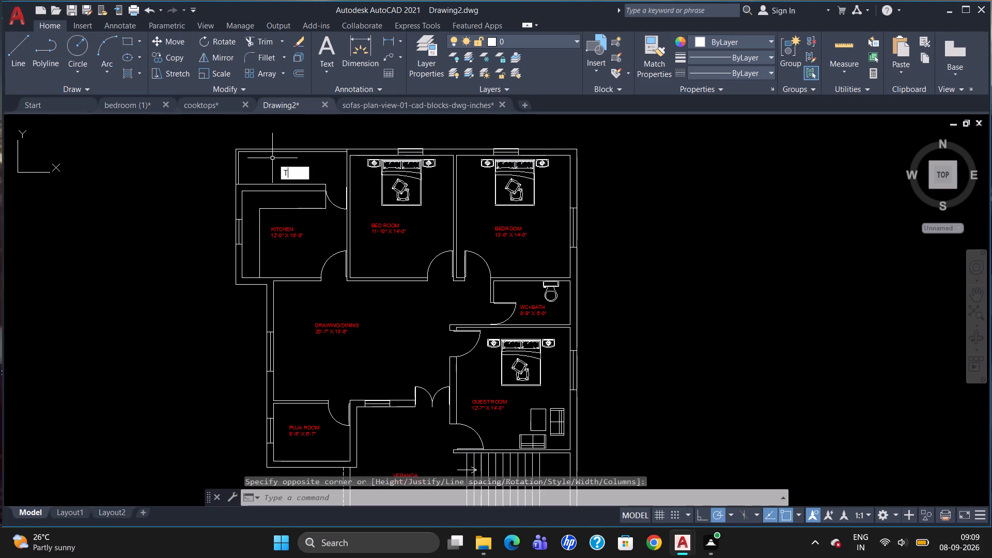
pyautogui.scroll(2, 271, 158)
pyautogui.moveTo(240, 154); pyautogui.dragTo(243, 170)
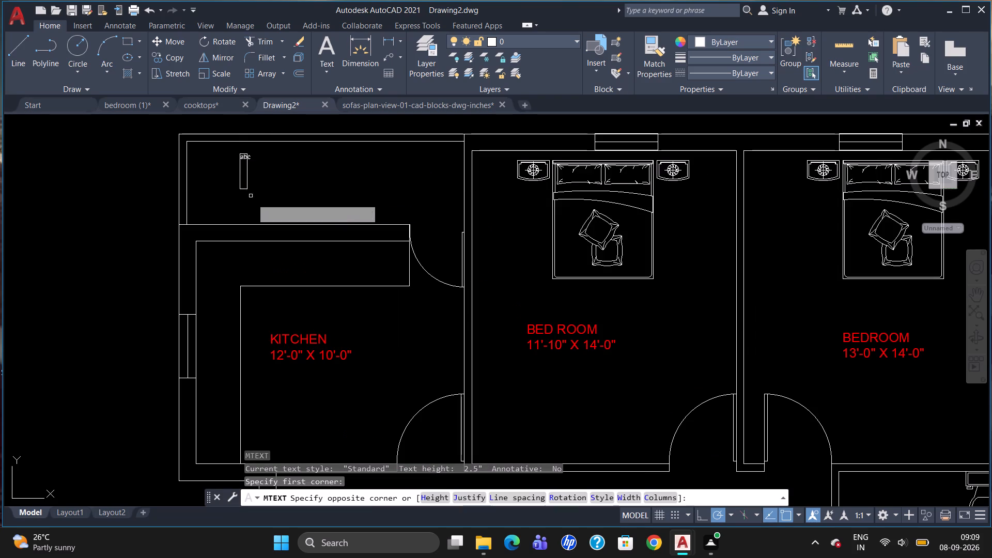
pyautogui.click(369, 211)
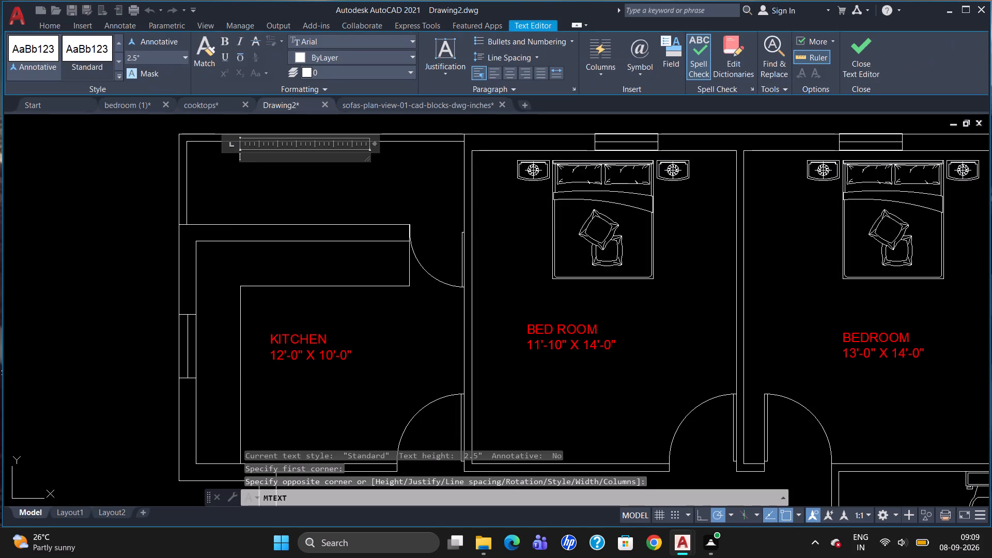
pyautogui.click(165, 57)
pyautogui.press('BackSpace')
pyautogui.press('5')
pyautogui.press('Return')
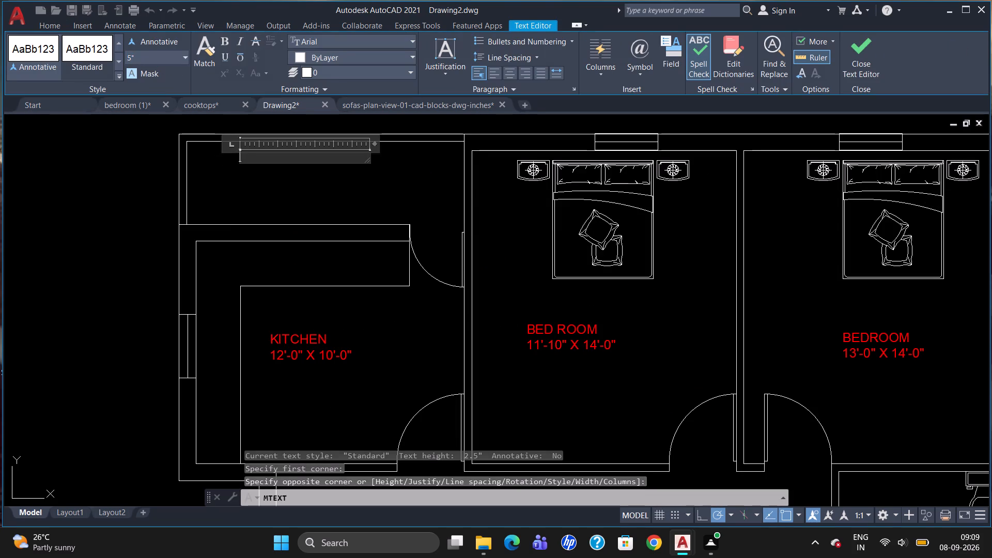
# Set the text colour to red and enter VERANDA over 12'-9" X 4'-0" as the label of the space north of the kitchen.
pyautogui.click(329, 53)
pyautogui.click(299, 190)
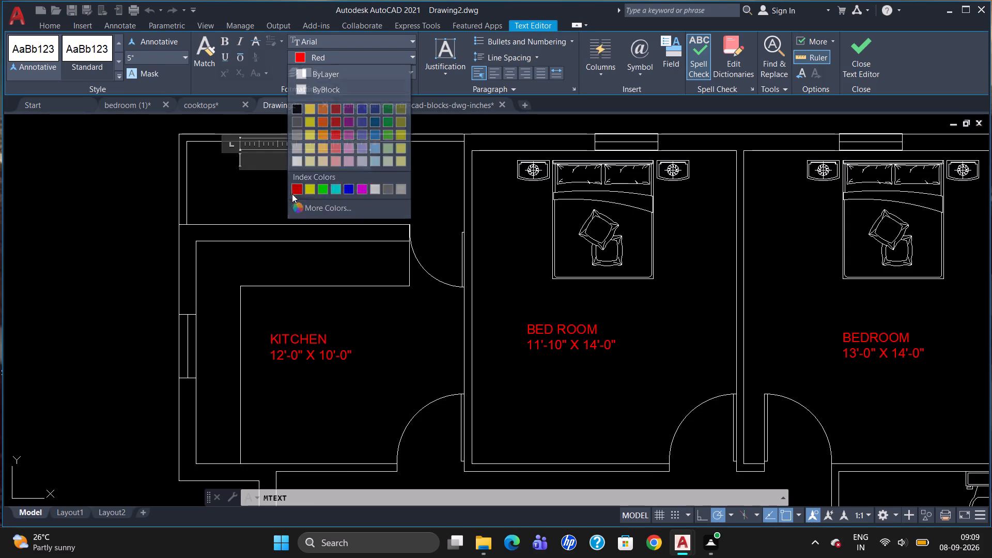
pyautogui.write('VERS')
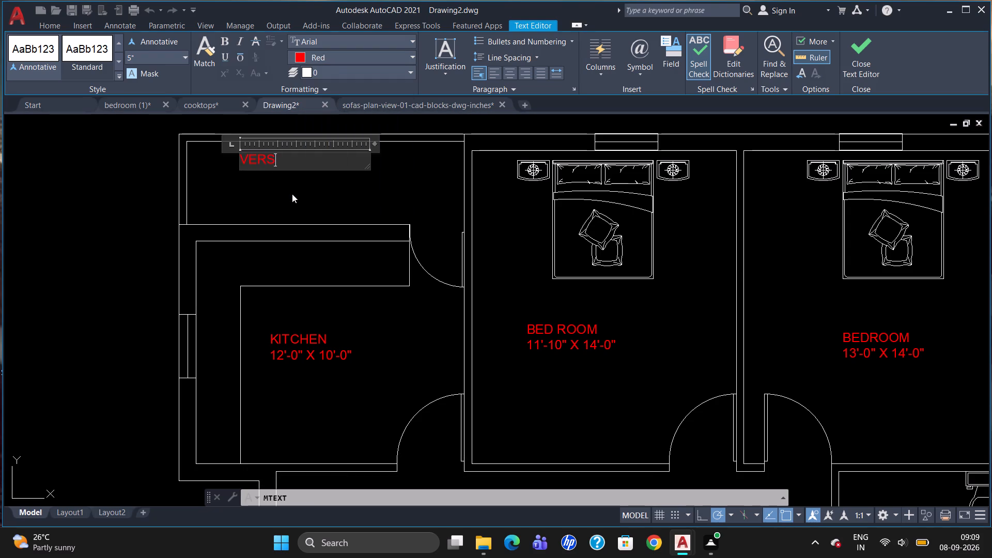
pyautogui.press('BackSpace')
pyautogui.write('ANDA')
pyautogui.press('Return')
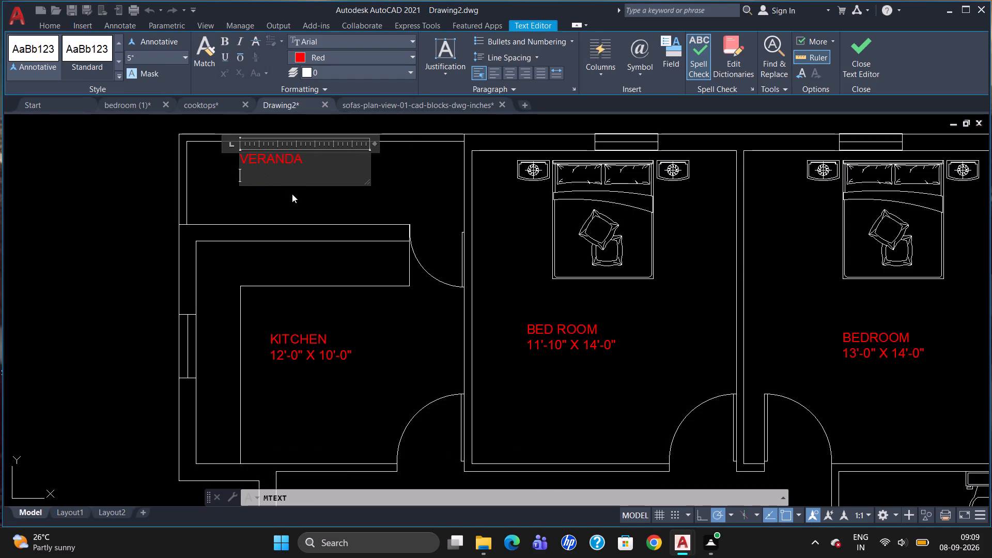
pyautogui.write('12\'-9" X')
pyautogui.press('space')
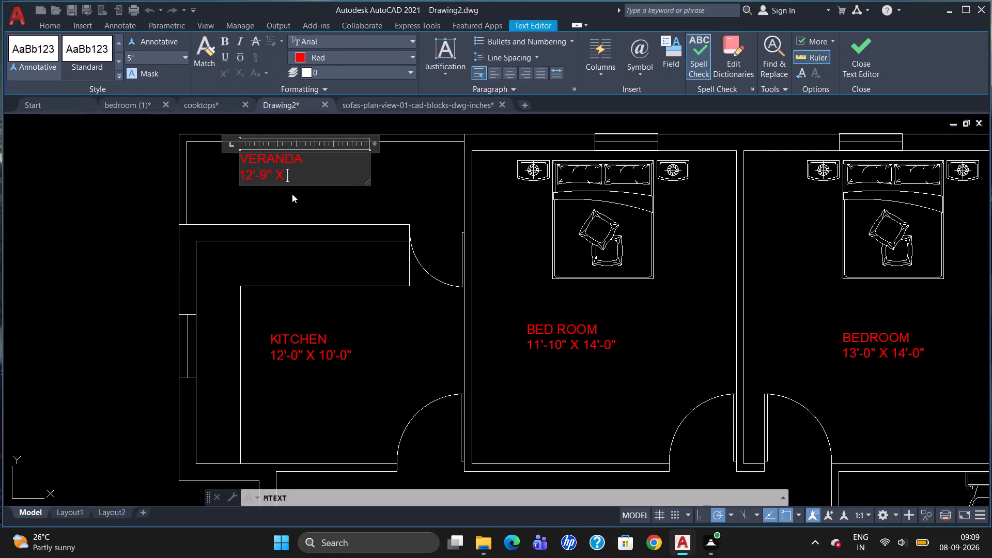
pyautogui.write('4\'-0"')
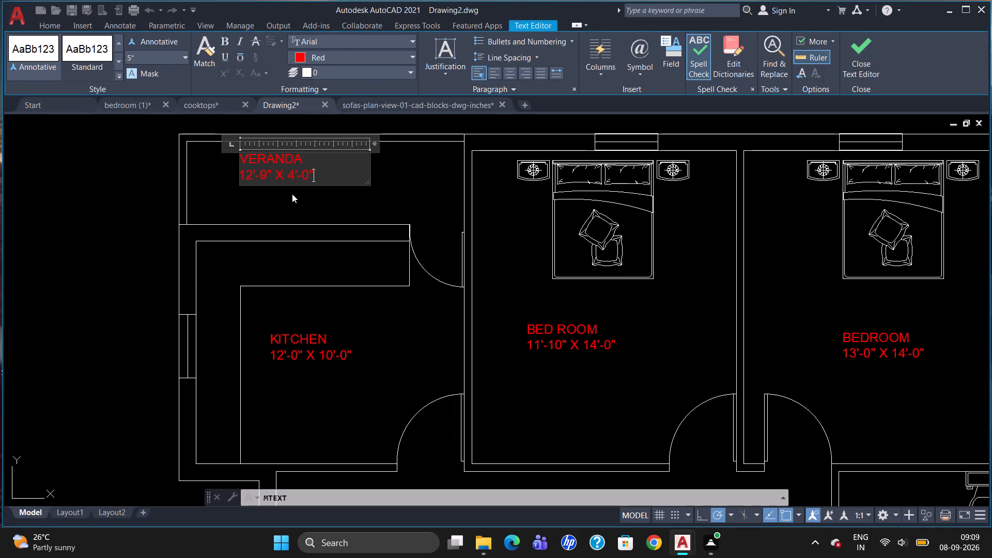
pyautogui.click(369, 276)
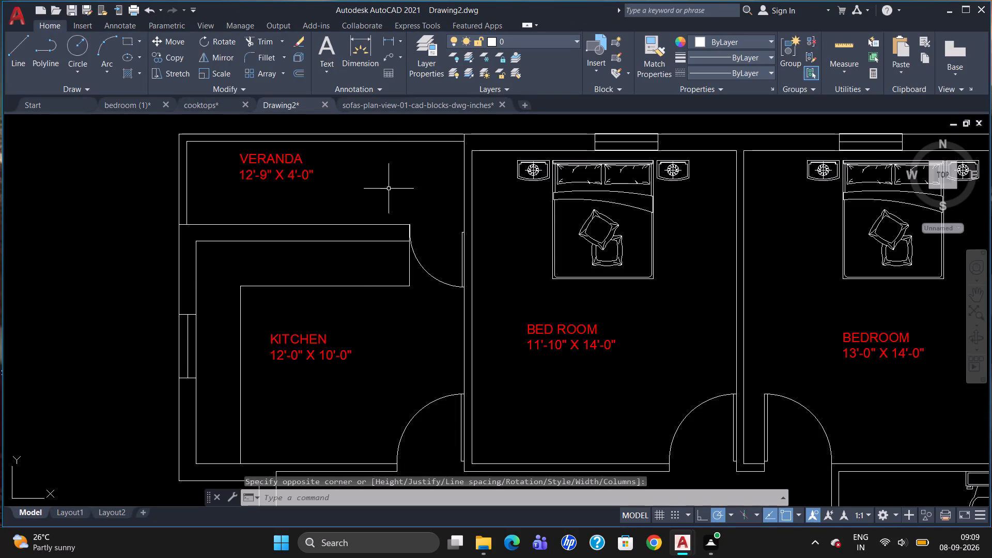
# Place a small multiline text box in the door opening between the kitchen and the north veranda, with text height 5".
pyautogui.scroll(-1, 388, 189)
pyautogui.scroll(-2, 447, 252)
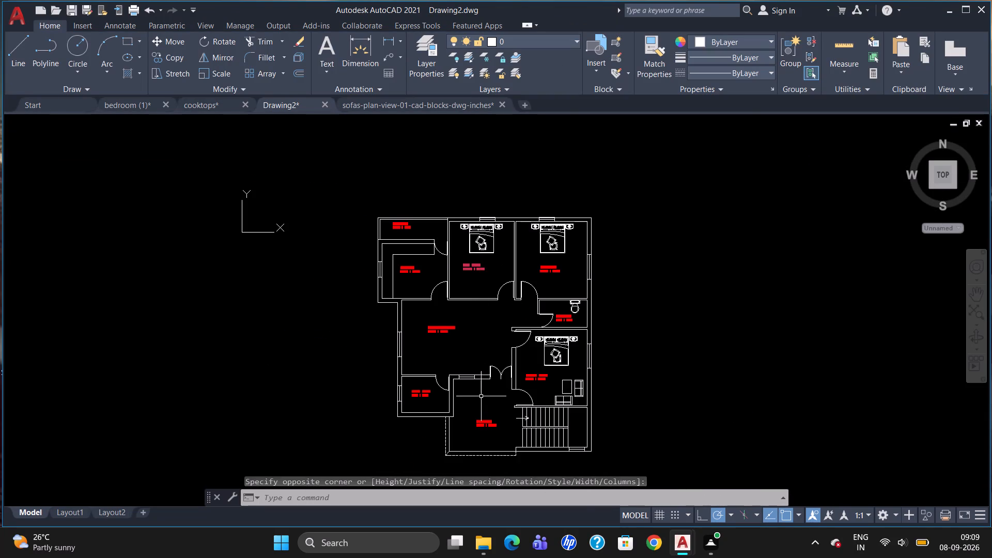
pyautogui.scroll(2, 480, 397)
pyautogui.scroll(-1, 392, 314)
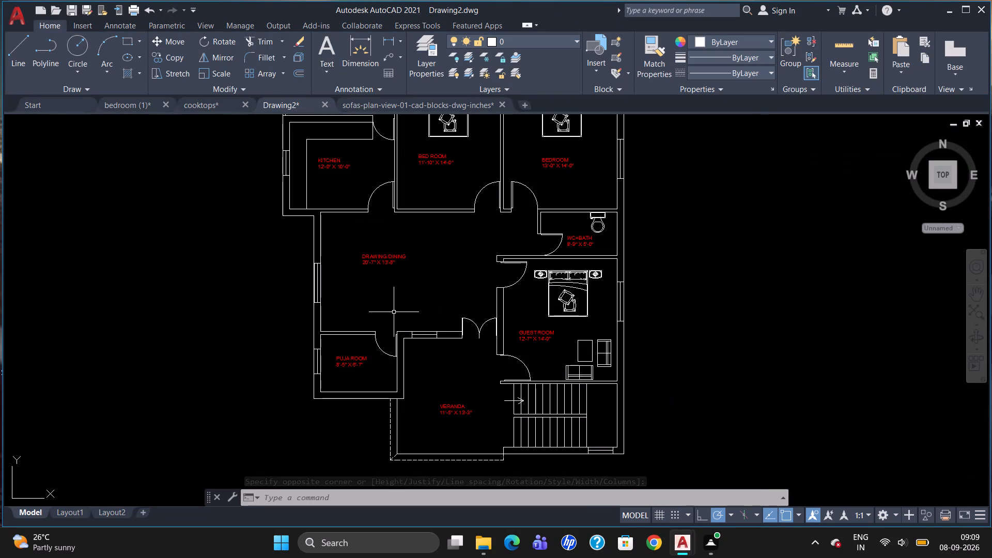
pyautogui.scroll(-1, 353, 238)
pyautogui.scroll(2, 363, 160)
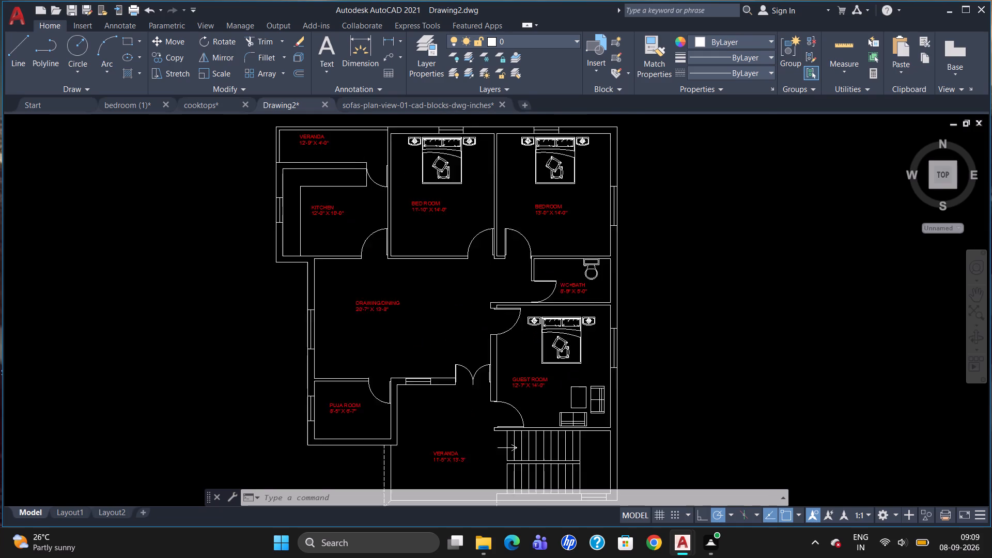
pyautogui.press('t')
pyautogui.press('Return')
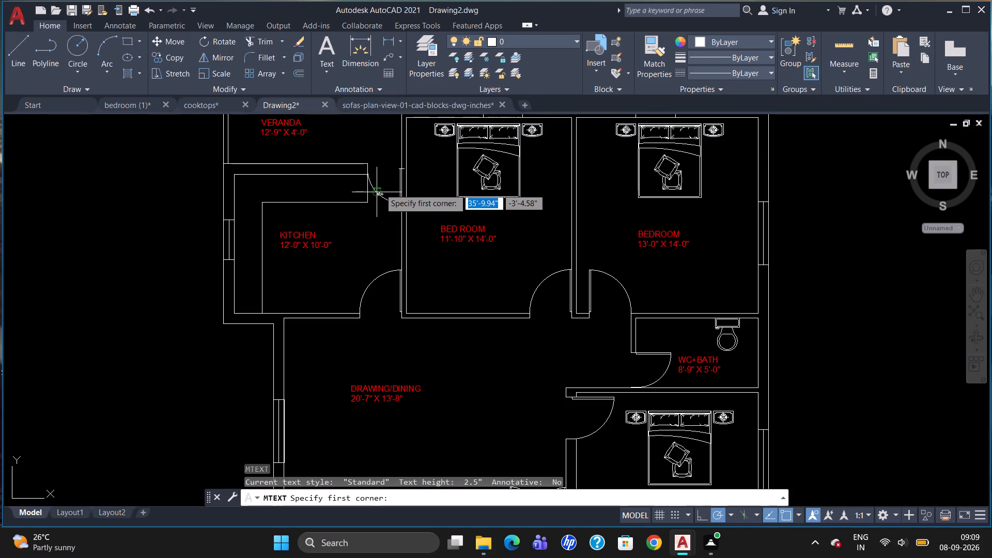
pyautogui.scroll(2, 384, 185)
pyautogui.click(365, 151)
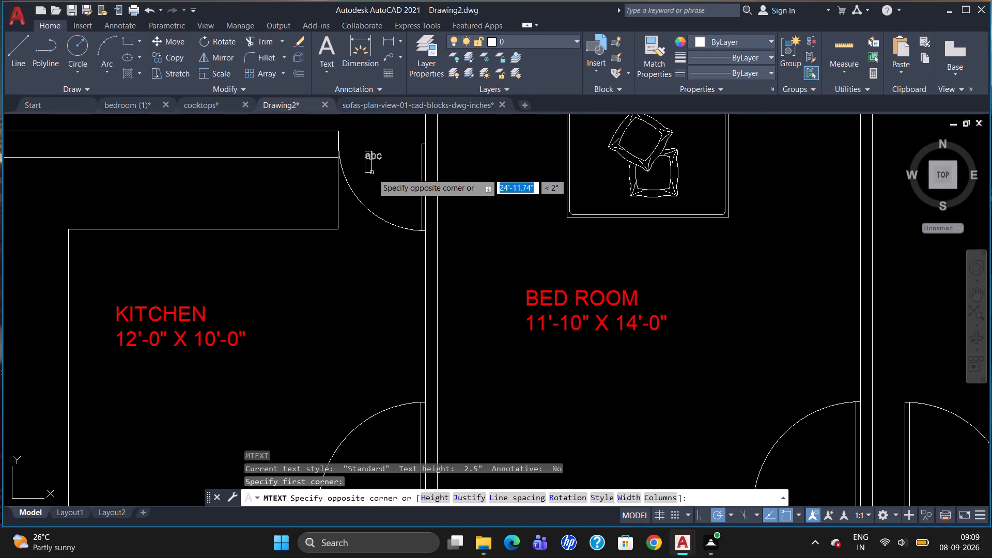
pyautogui.click(410, 166)
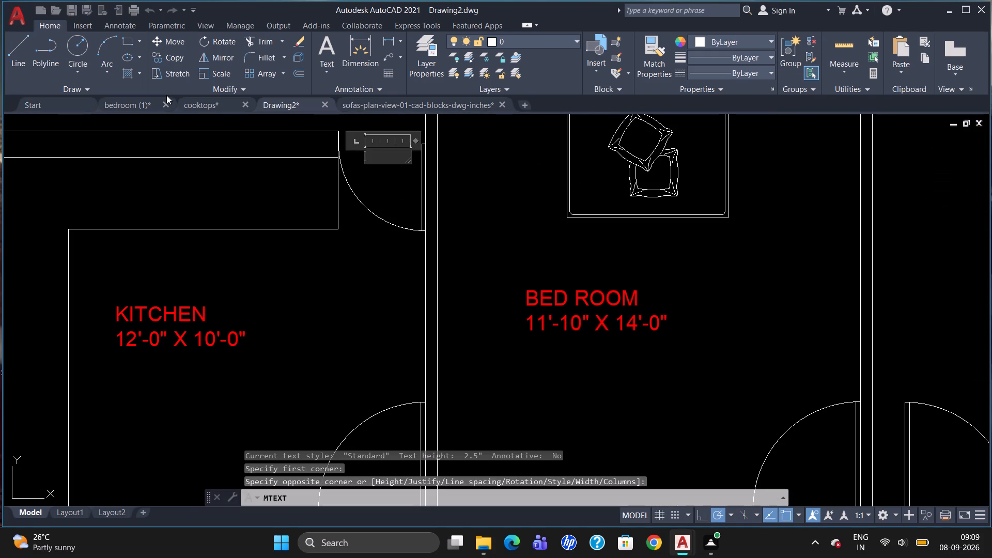
pyautogui.click(141, 59)
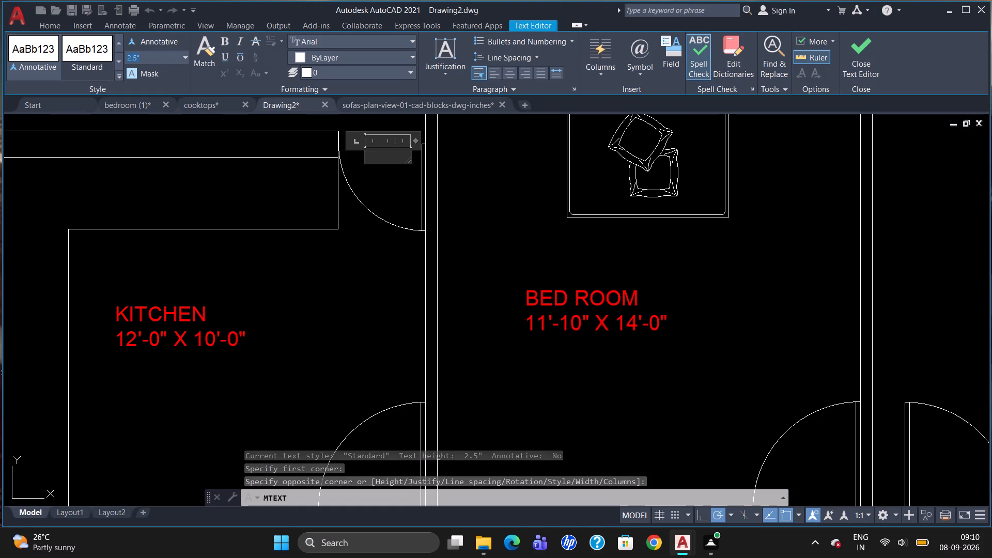
pyautogui.press('BackSpace')
pyautogui.press('5')
pyautogui.press('Return')
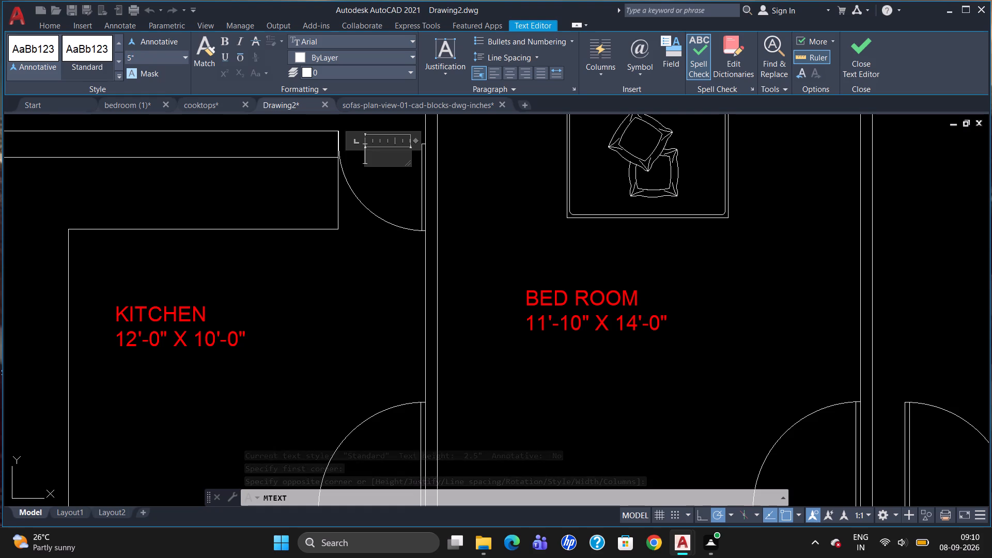
# Set the text colour to red and enter D2 as the tag of the door between the kitchen and the north veranda.
pyautogui.click(304, 56)
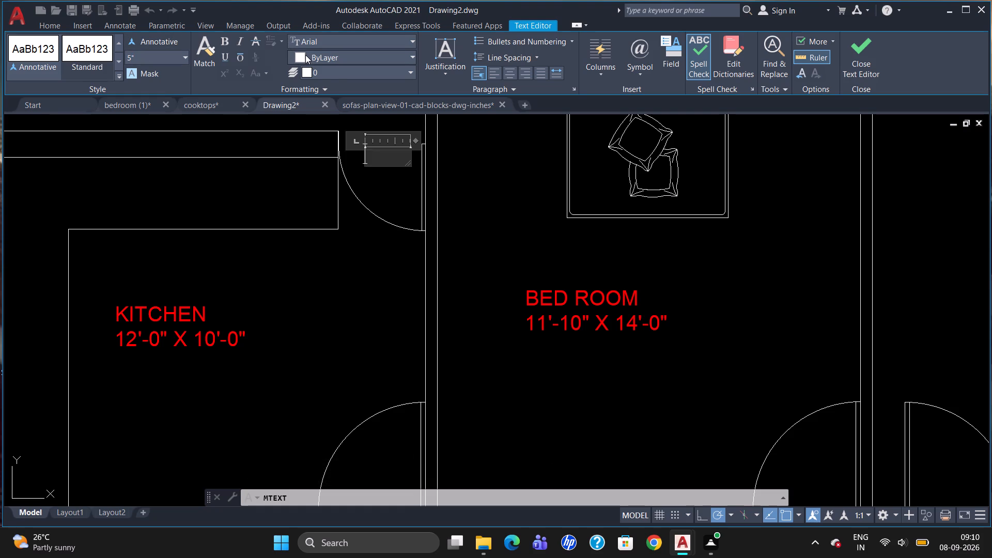
pyautogui.click(297, 181)
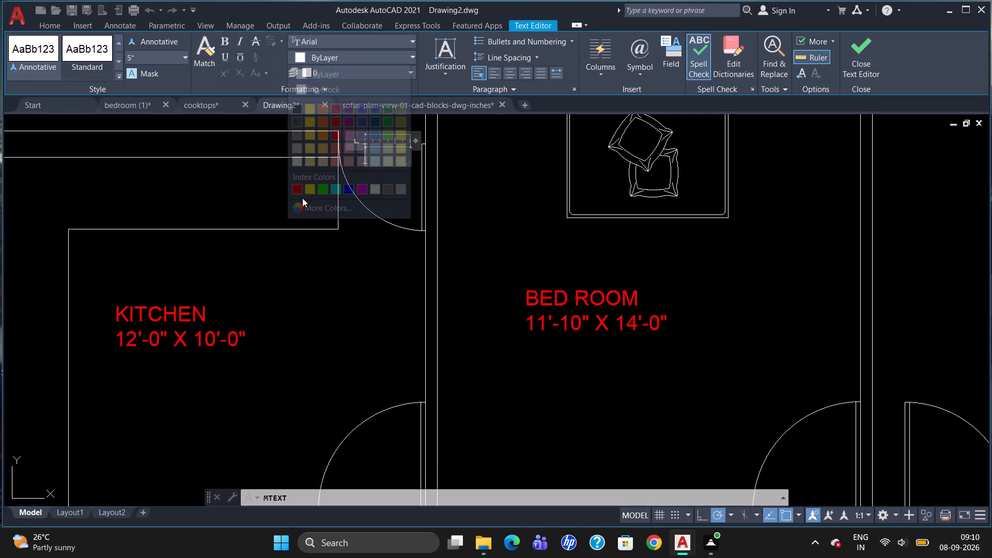
pyautogui.click(319, 52)
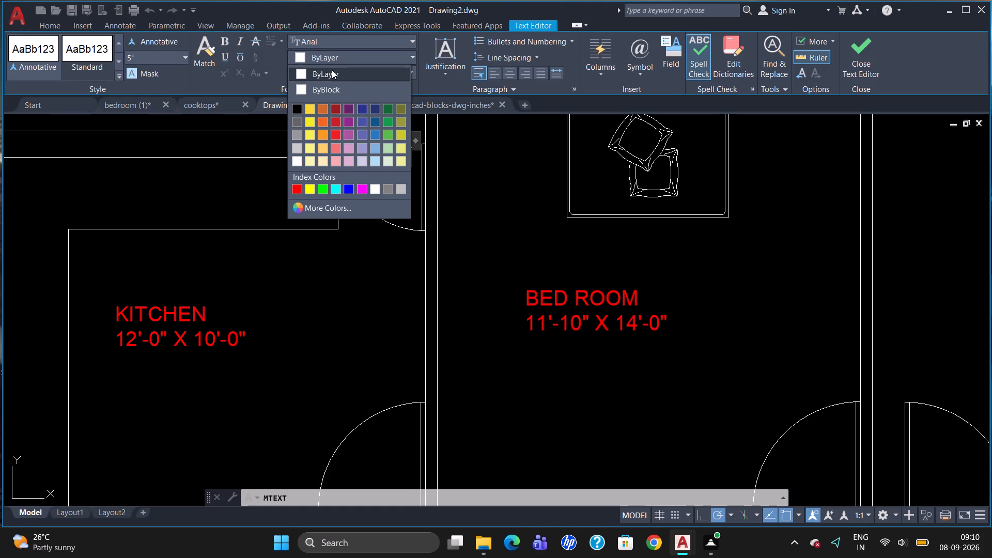
pyautogui.click(299, 190)
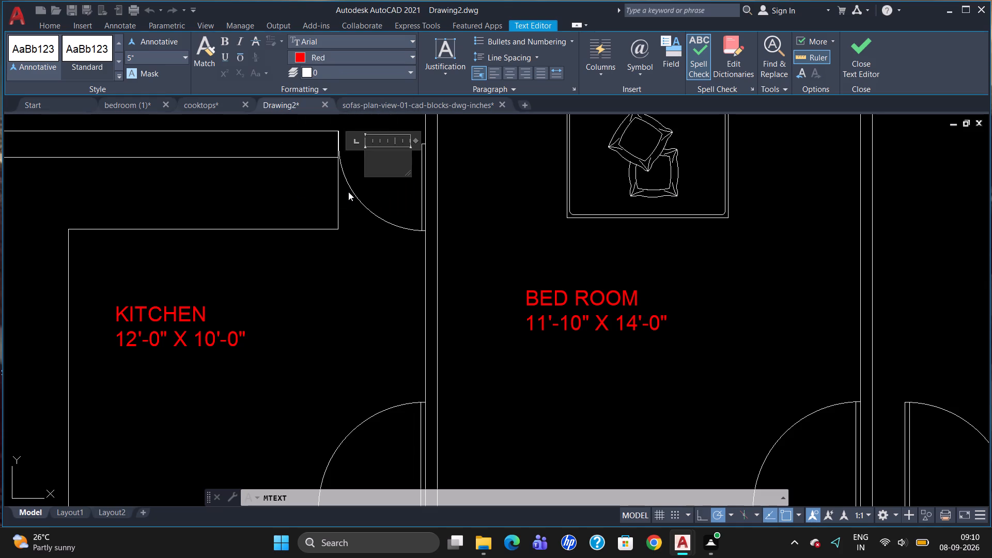
pyautogui.write('D2')
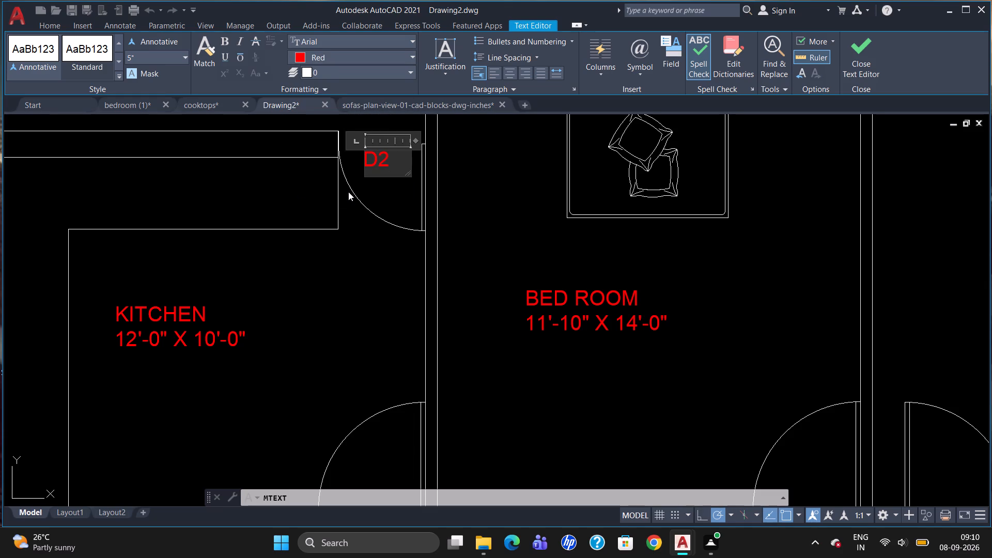
pyautogui.click(373, 228)
# Place a small multiline text box in the door opening between the kitchen and the drawing/dining room, with text height 5".
pyautogui.scroll(-3, 393, 189)
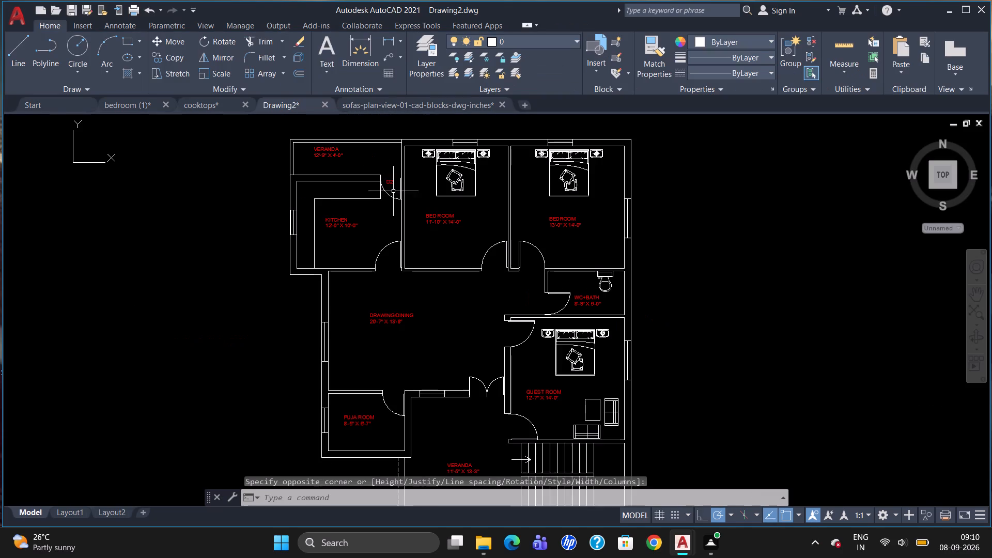
pyautogui.scroll(1, 402, 275)
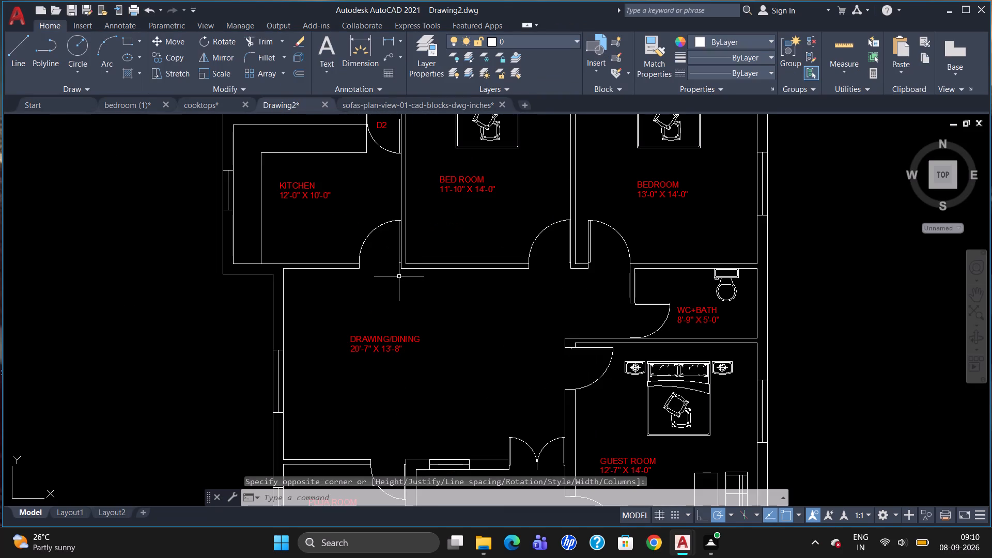
pyautogui.press('t')
pyautogui.press('Return')
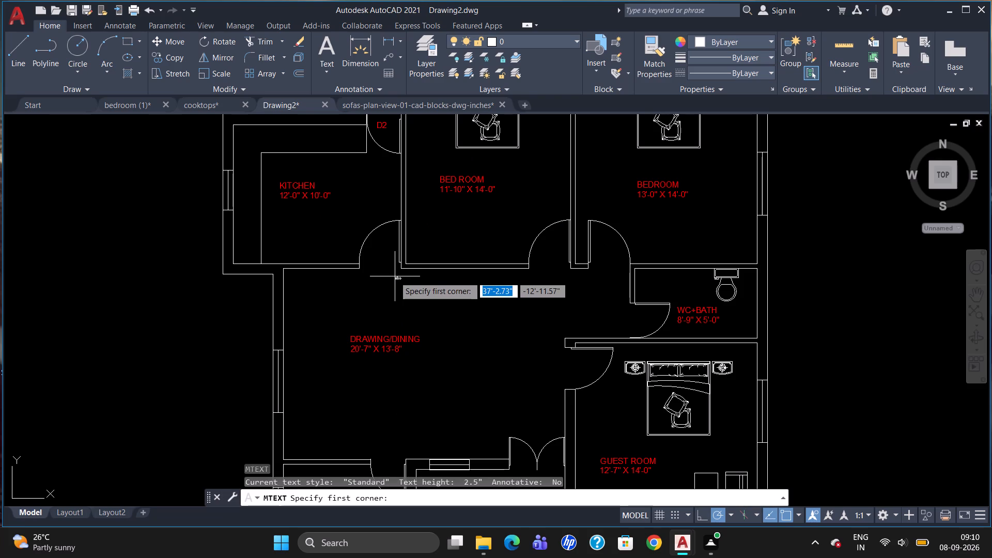
pyautogui.moveTo(375, 253); pyautogui.dragTo(376, 259)
pyautogui.click(388, 266)
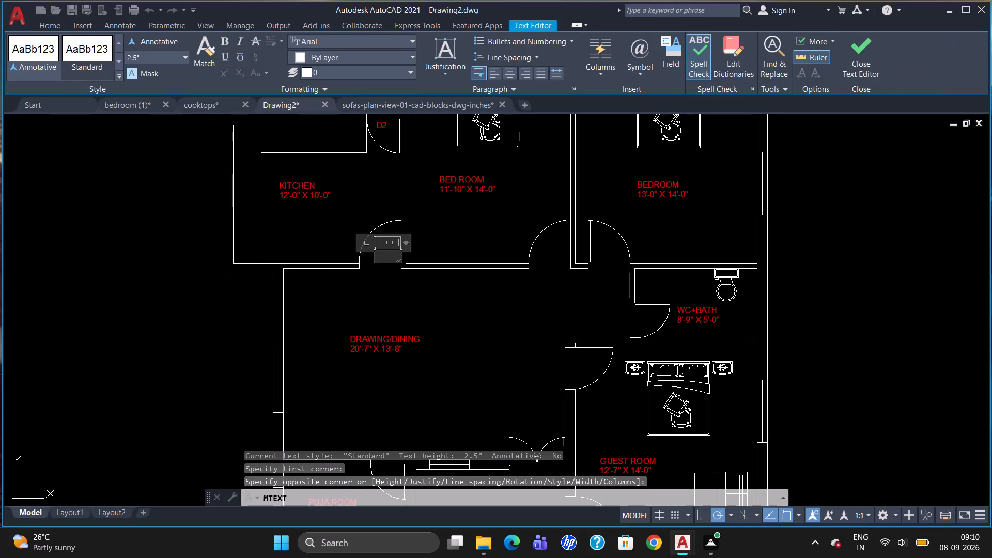
pyautogui.click(137, 60)
pyautogui.press('BackSpace')
pyautogui.press('5')
pyautogui.press('Return')
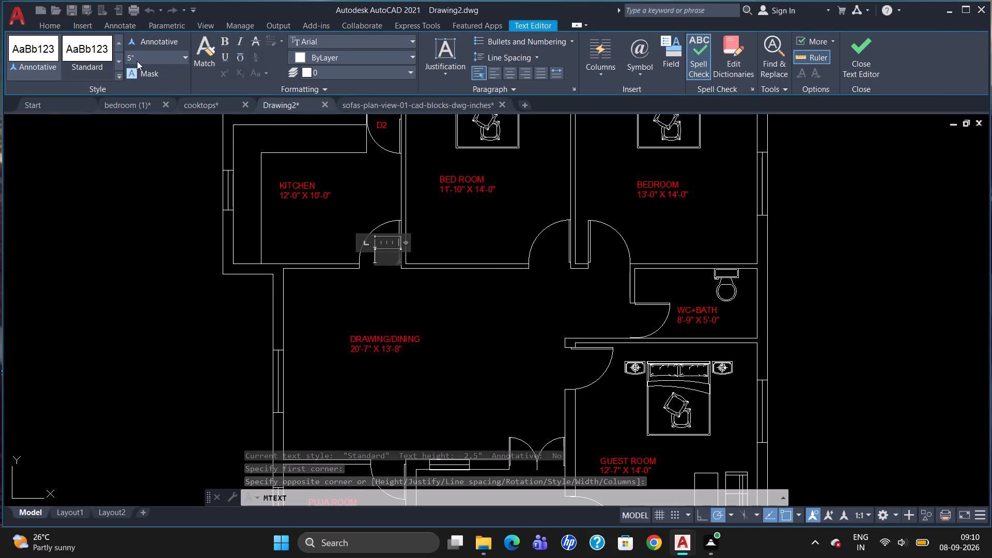
pyautogui.press('d')
pyautogui.press('BackSpace')
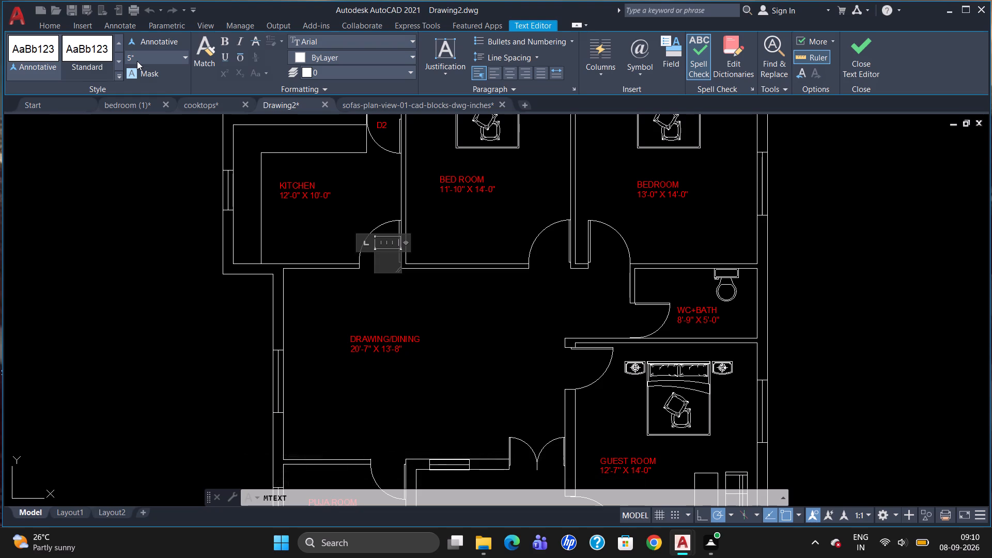
# Set the text colour to red and enter D1 as the tag of the door between the kitchen and the drawing/dining room.
pyautogui.click(315, 53)
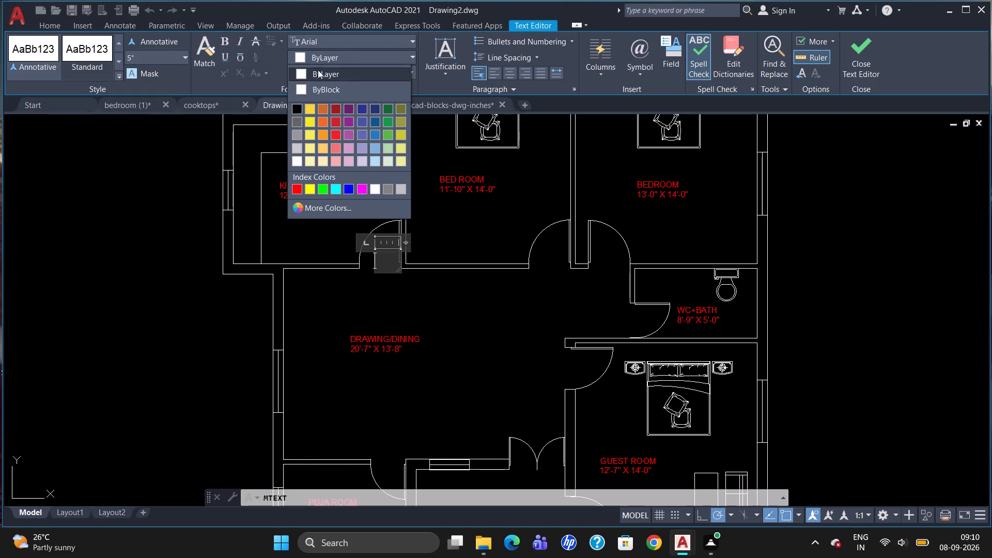
pyautogui.click(299, 188)
pyautogui.write('D1')
pyautogui.click(420, 316)
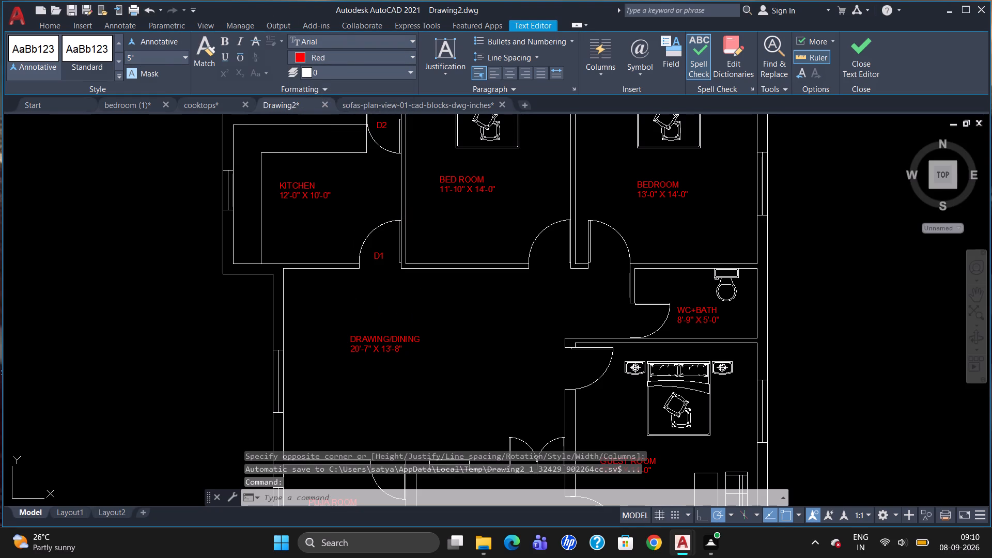
# Copy the D1 tag from the kitchen door to the door openings of the two northern bedrooms.
pyautogui.click(377, 254)
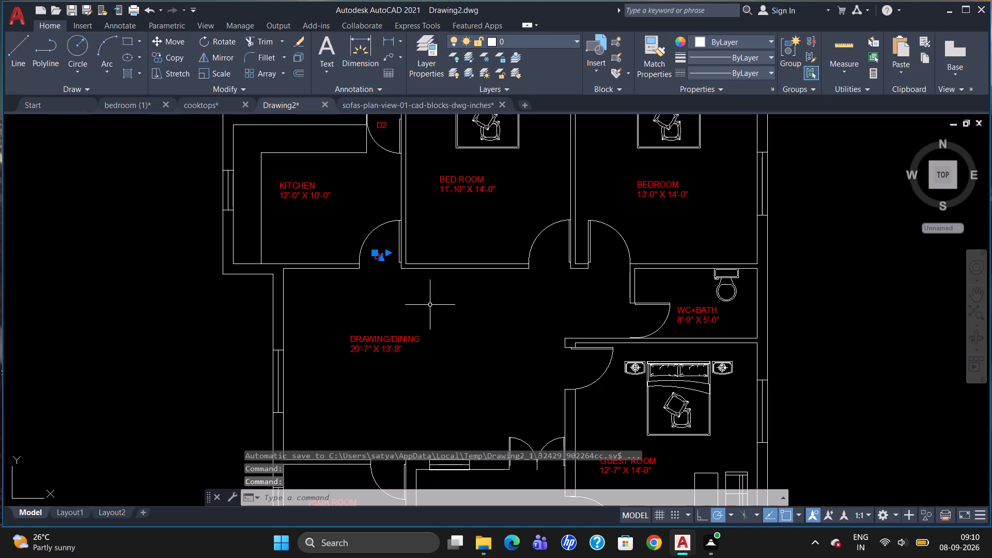
pyautogui.write('CO')
pyautogui.press('Return')
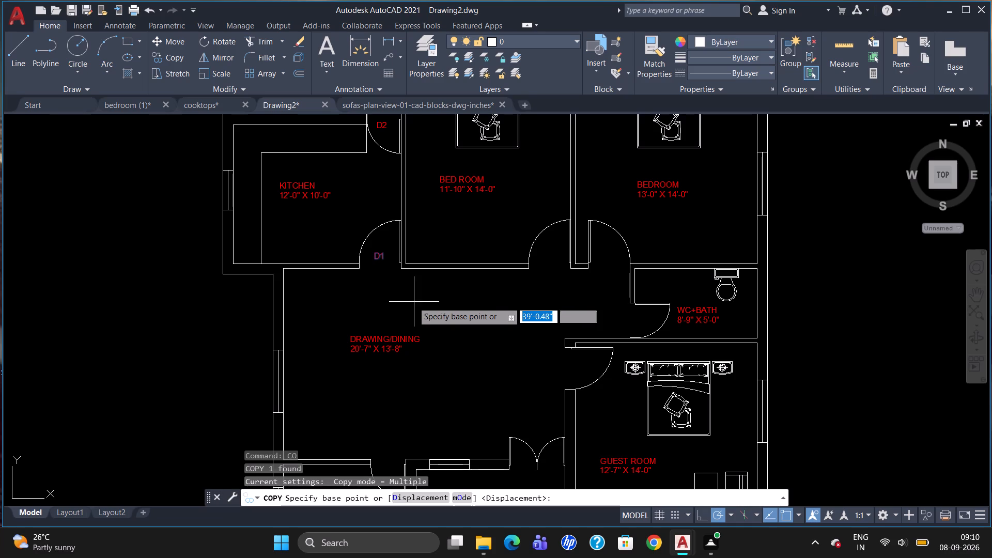
pyautogui.click(381, 259)
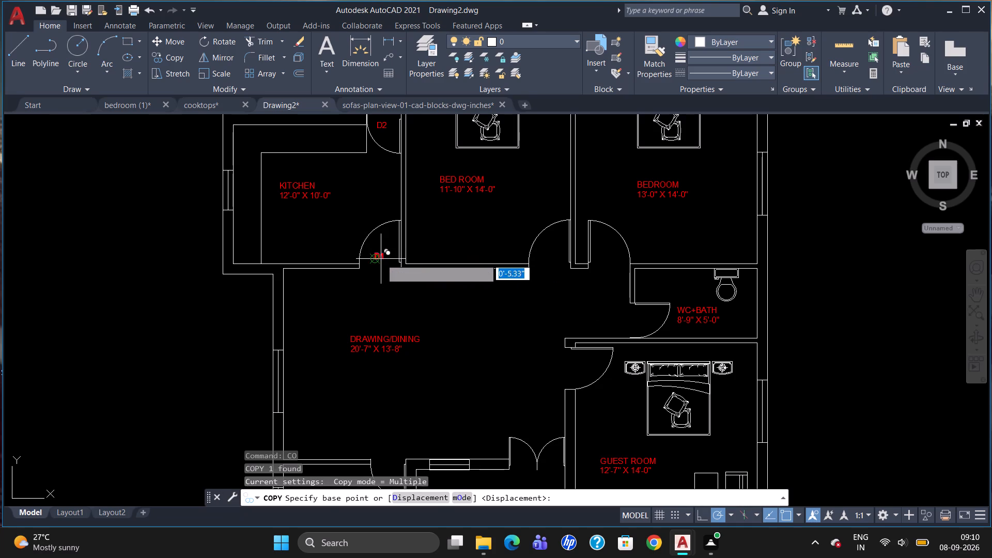
pyautogui.scroll(3, 550, 261)
pyautogui.click(547, 262)
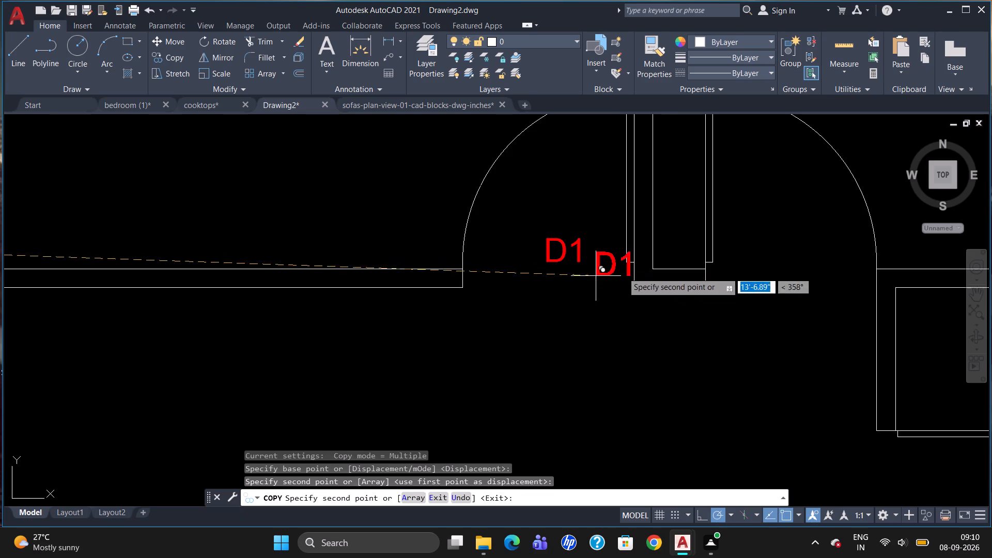
pyautogui.click(750, 235)
# Copy the D1 tag to both guest room doors, the one off the drawing/dining room and the one off the south veranda.
pyautogui.scroll(-3, 655, 260)
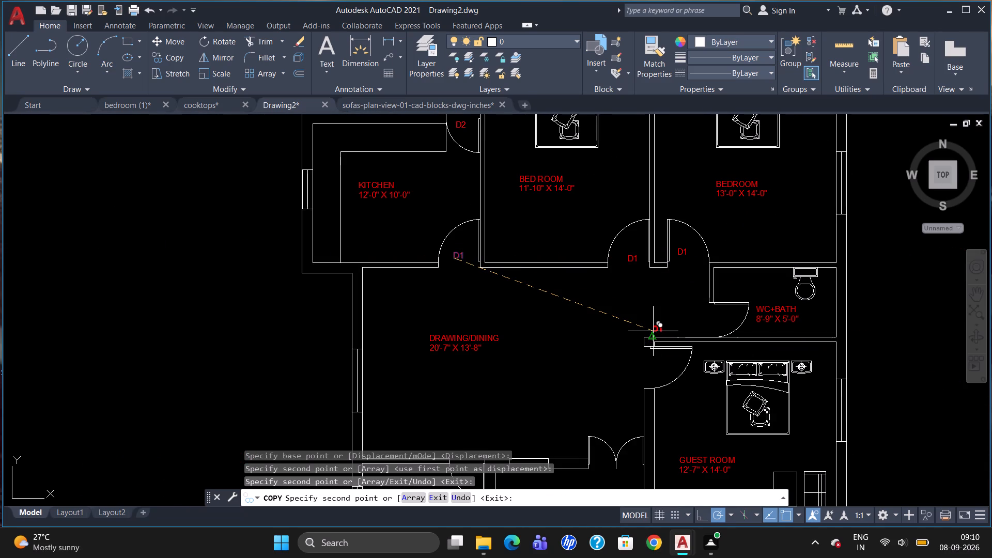
pyautogui.scroll(2, 654, 368)
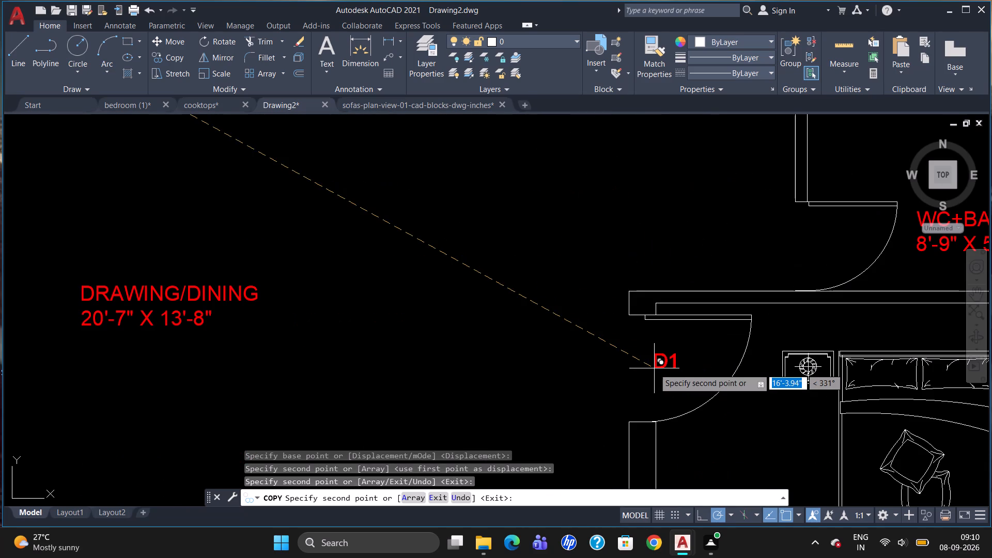
pyautogui.click(645, 371)
pyautogui.scroll(-2, 644, 291)
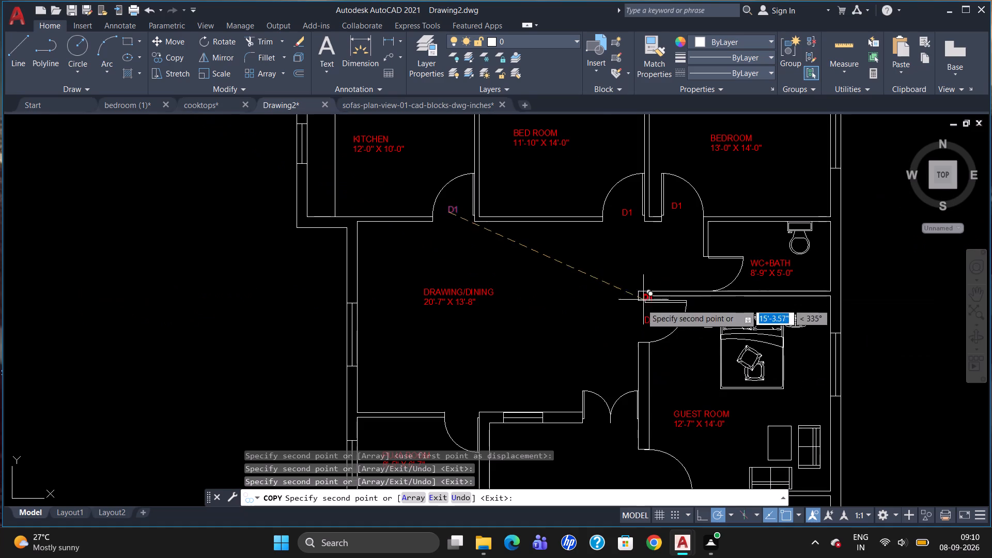
pyautogui.scroll(3, 621, 425)
pyautogui.scroll(-4, 643, 328)
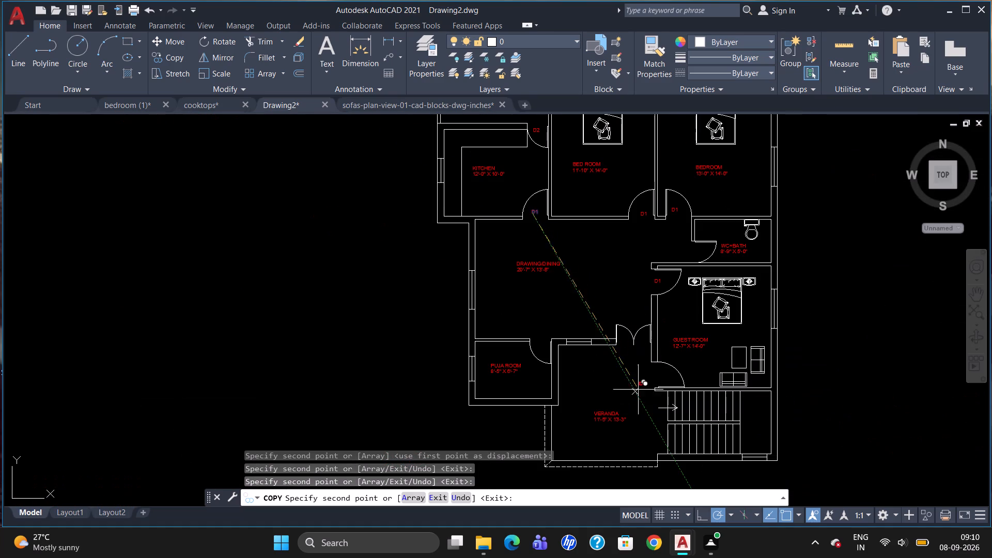
pyautogui.scroll(3, 641, 386)
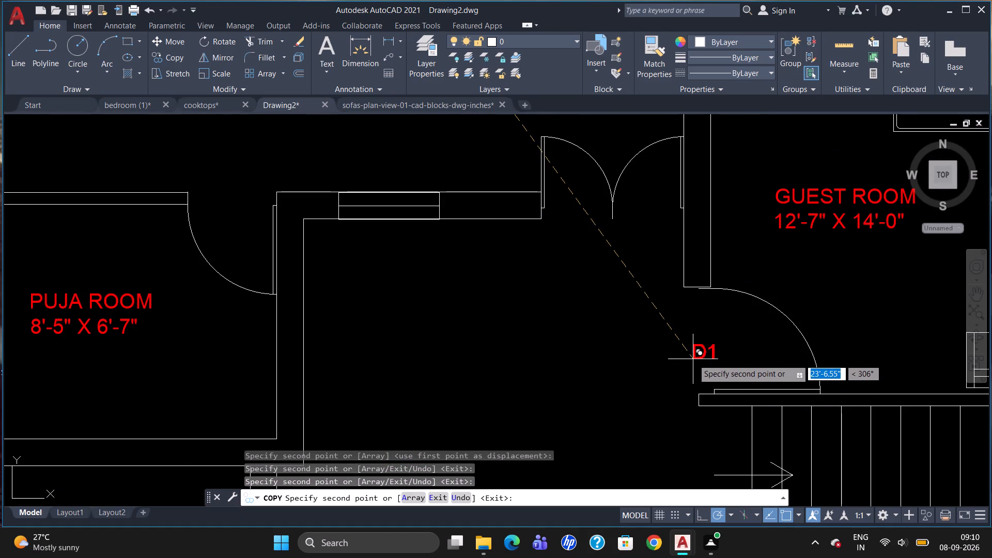
pyautogui.click(693, 359)
# Copy the D1 tag to the double door between the drawing/dining room and the south veranda.
pyautogui.scroll(-2, 487, 342)
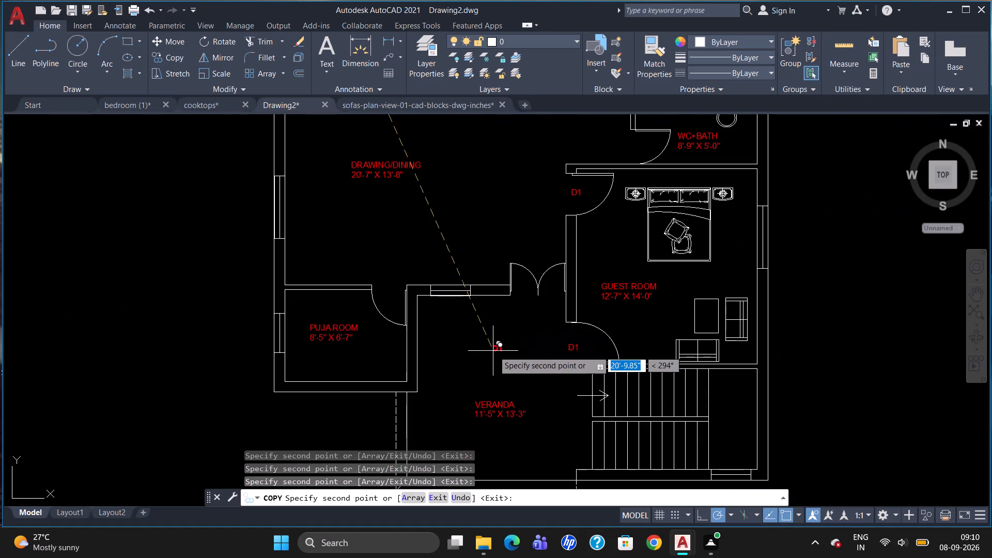
pyautogui.scroll(3, 544, 297)
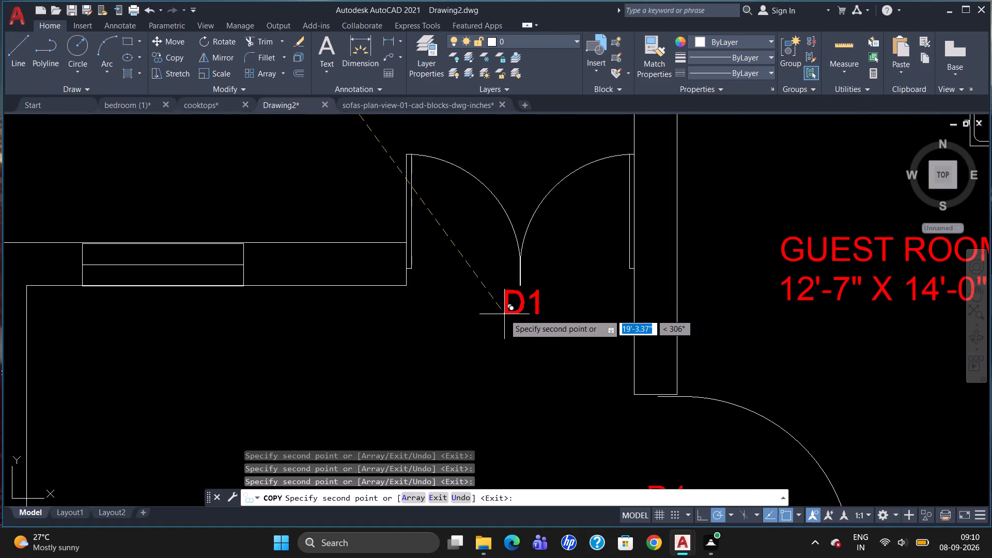
pyautogui.click(504, 315)
pyautogui.scroll(-3, 432, 351)
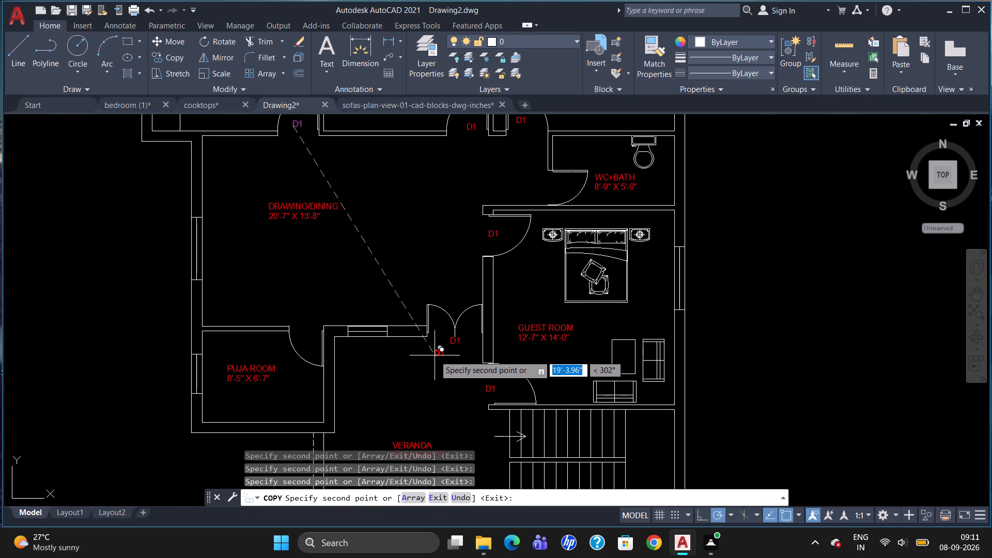
pyautogui.scroll(-3, 435, 358)
pyautogui.scroll(4, 432, 351)
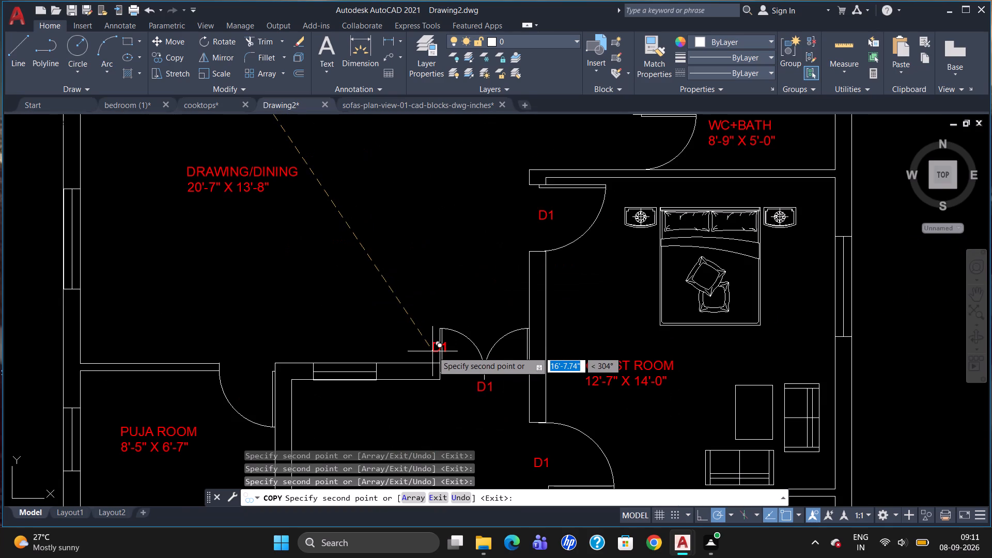
pyautogui.press('Escape')
# Copy the D2 tag from the kitchen's north veranda door to the WC+BATH door opening.
pyautogui.scroll(-2, 472, 290)
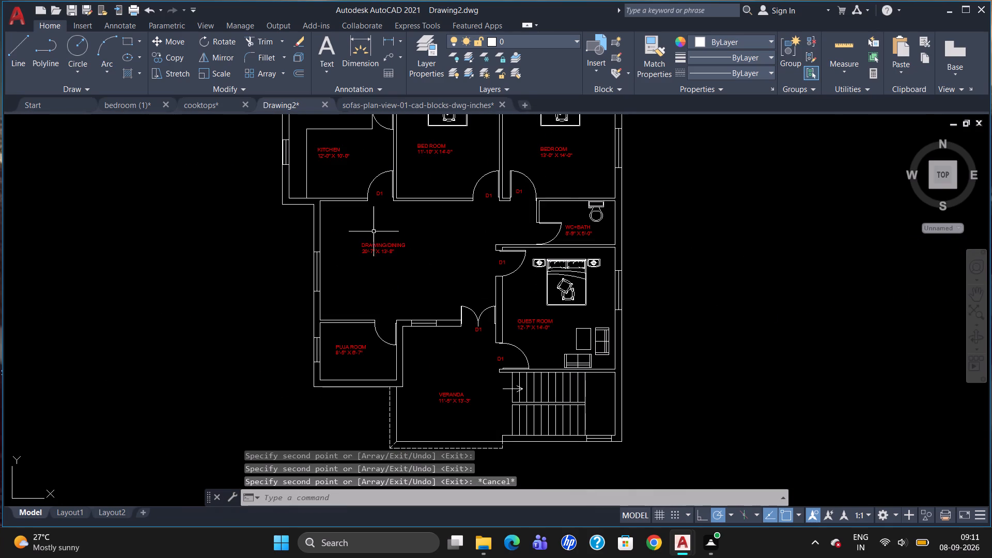
pyautogui.scroll(-1, 394, 267)
pyautogui.scroll(2, 384, 167)
pyautogui.click(385, 174)
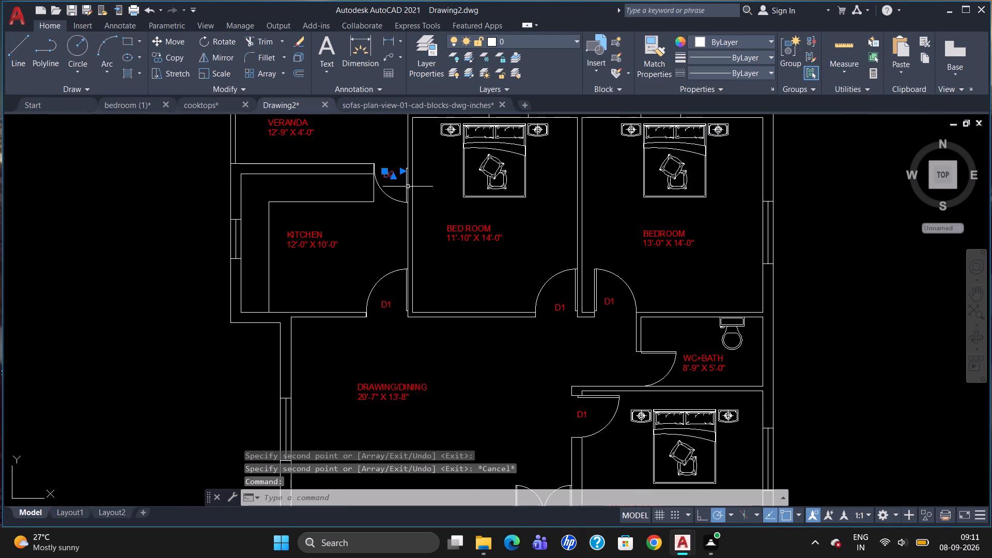
pyautogui.write('CO')
pyautogui.press('Return')
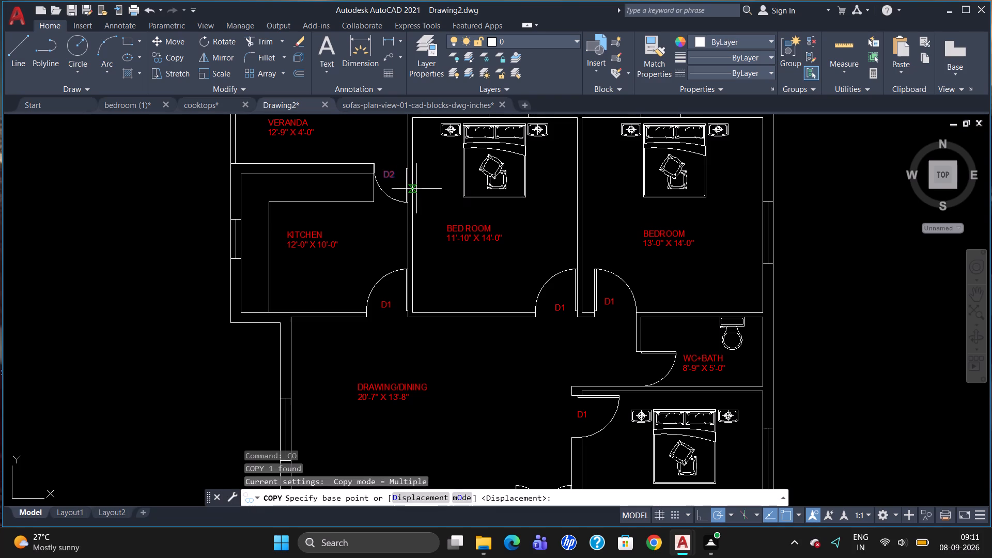
pyautogui.click(390, 168)
pyautogui.scroll(-2, 476, 200)
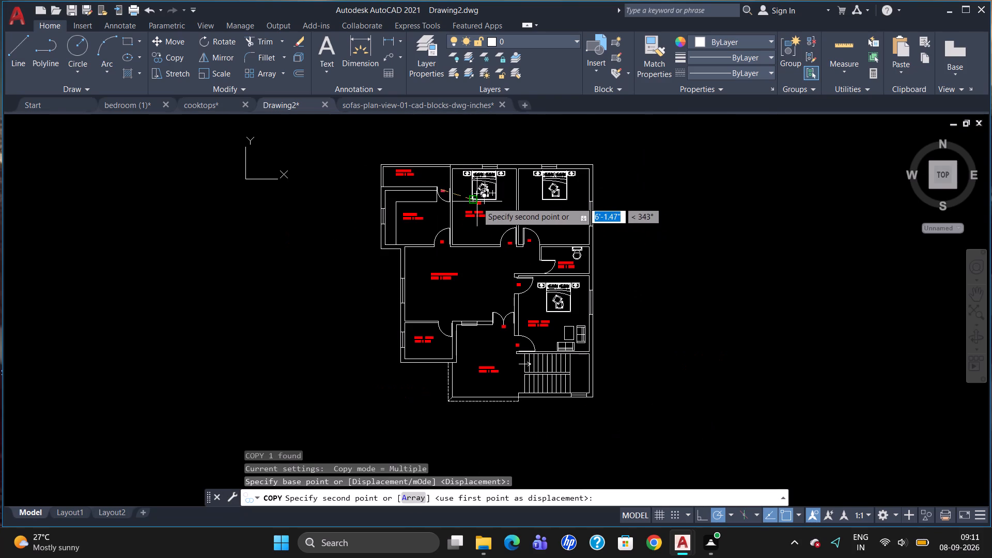
pyautogui.scroll(4, 540, 269)
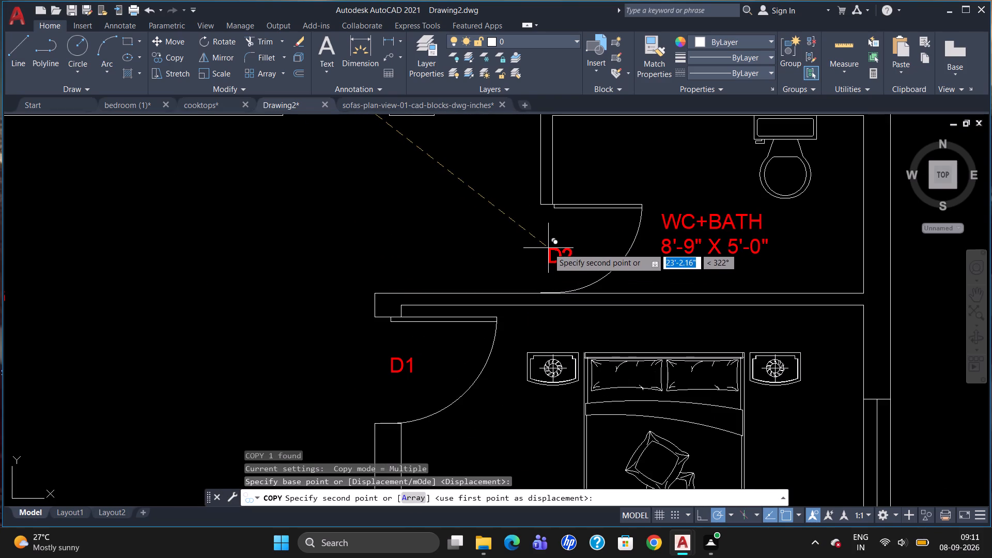
pyautogui.click(549, 240)
# Place another copy of the D2 tag at the puja room door and finish copying.
pyautogui.scroll(-3, 546, 211)
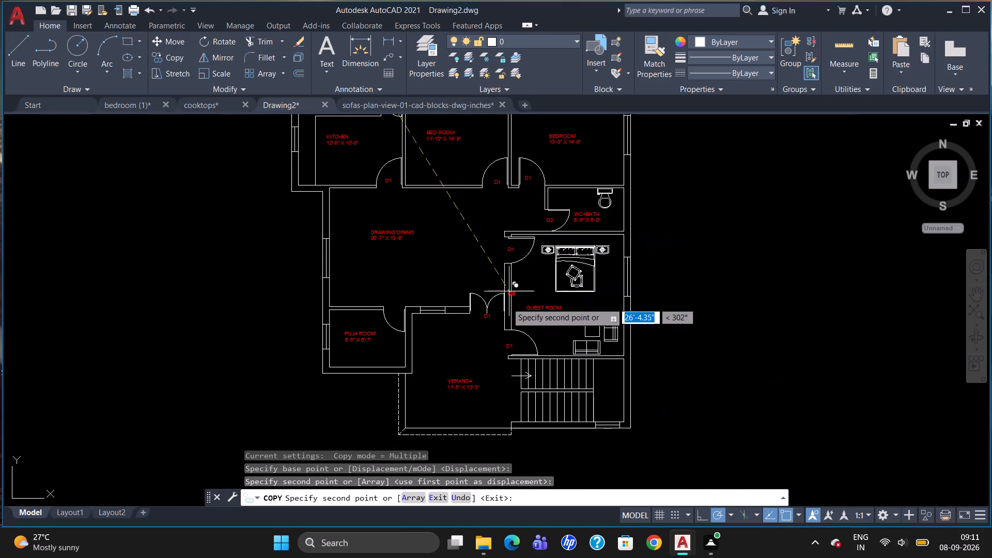
pyautogui.scroll(3, 377, 308)
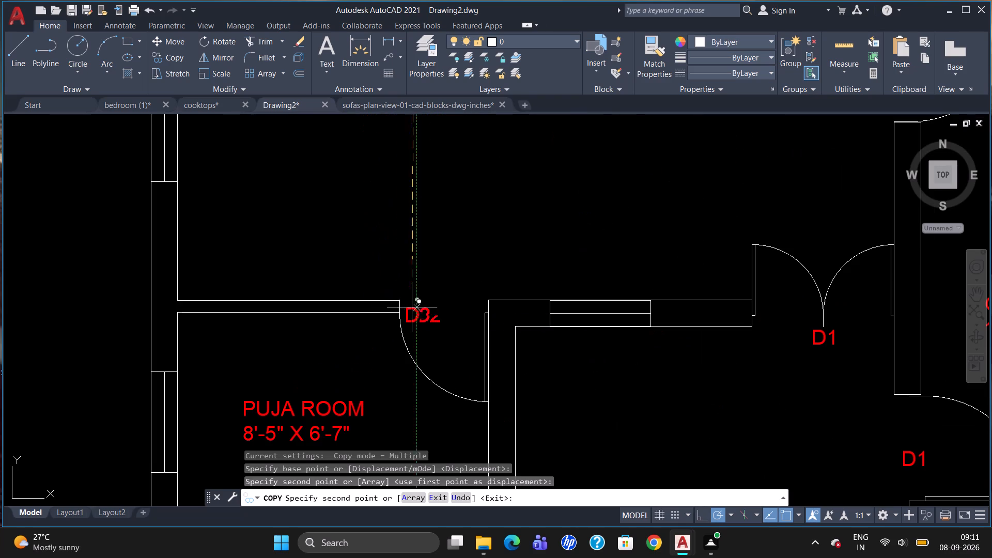
pyautogui.click(436, 304)
pyautogui.scroll(-3, 399, 302)
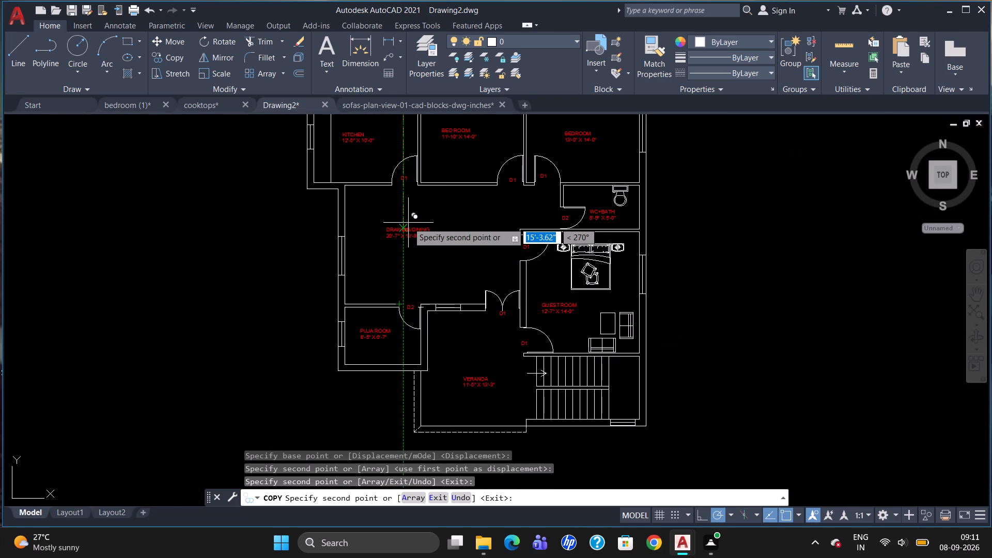
pyautogui.press('Escape')
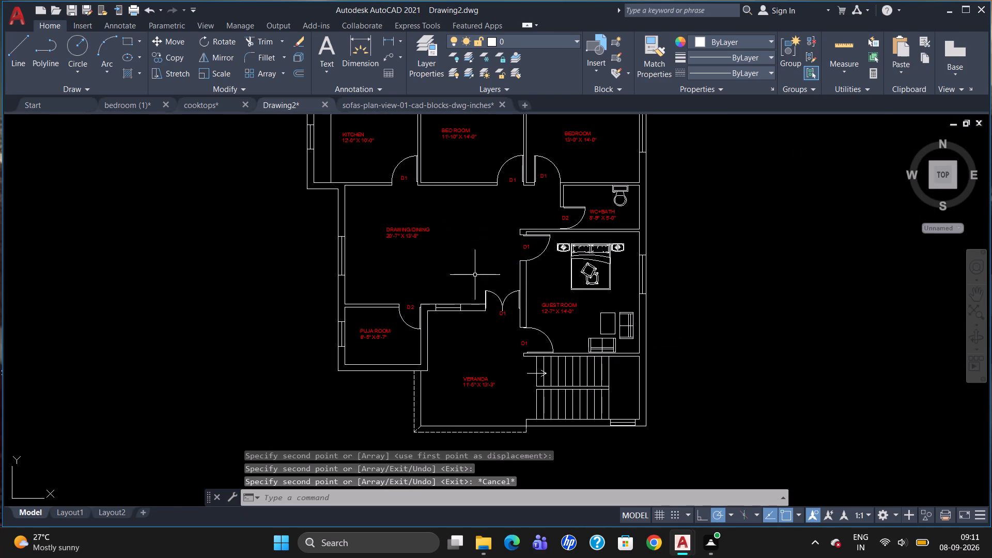
# Change the tag of the double door between the drawing/dining room and the south veranda to D.
pyautogui.scroll(2, 520, 369)
pyautogui.doubleClick(473, 229)
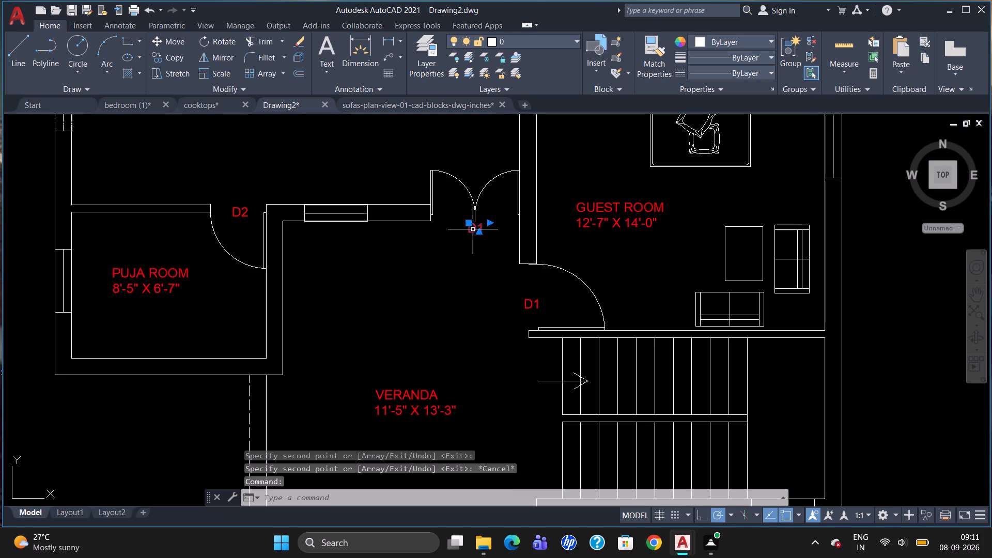
pyautogui.press('Right')
pyautogui.press('Right')
pyautogui.press('BackSpace')
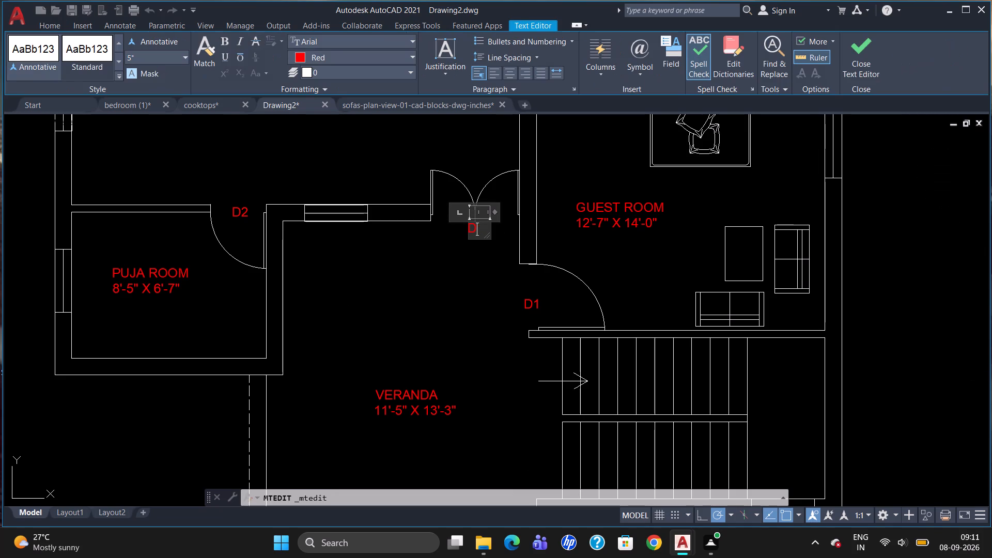
pyautogui.click(474, 275)
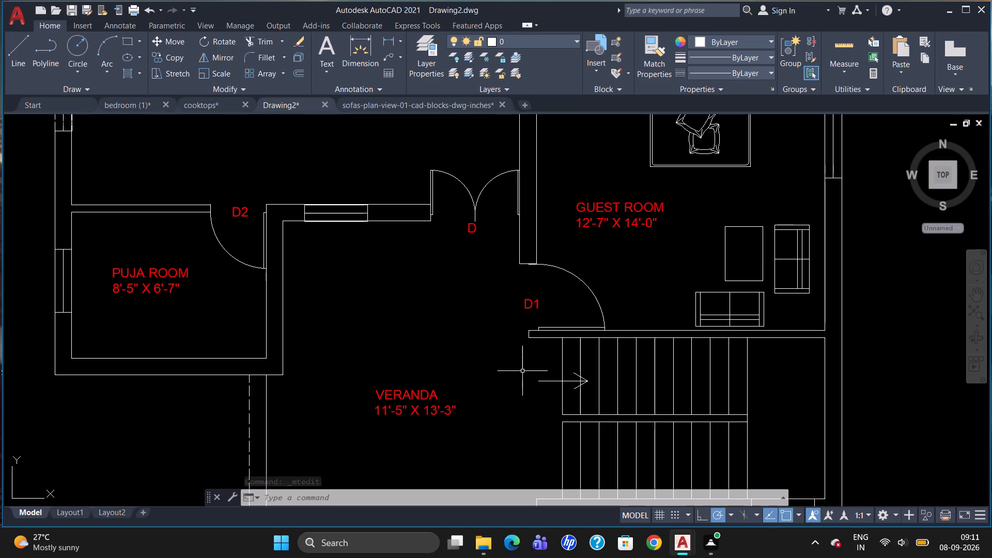
# Add the text UP in red, 5" high, at the tail of the staircase direction arrow.
pyautogui.press('t')
pyautogui.press('Return')
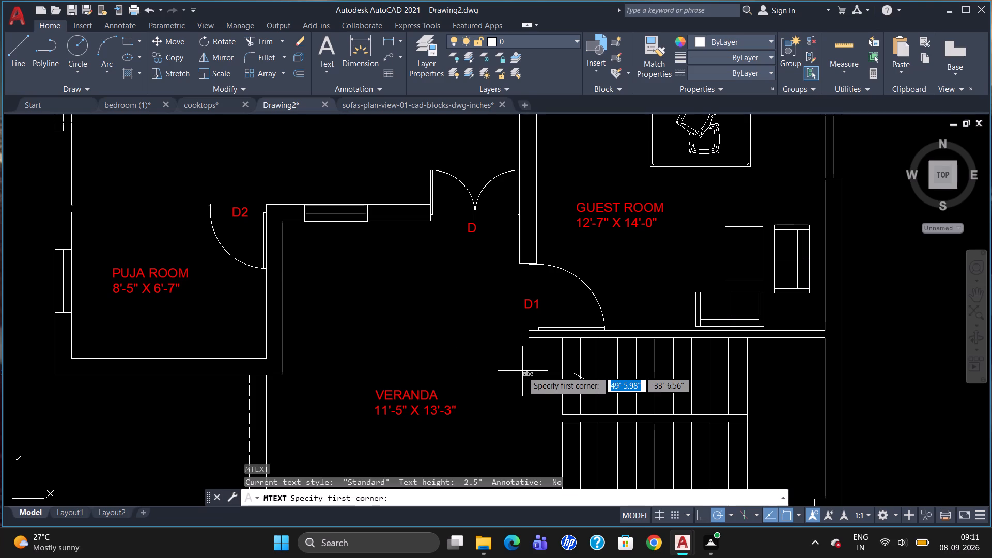
pyautogui.scroll(3, 534, 398)
pyautogui.moveTo(487, 311); pyautogui.dragTo(495, 329)
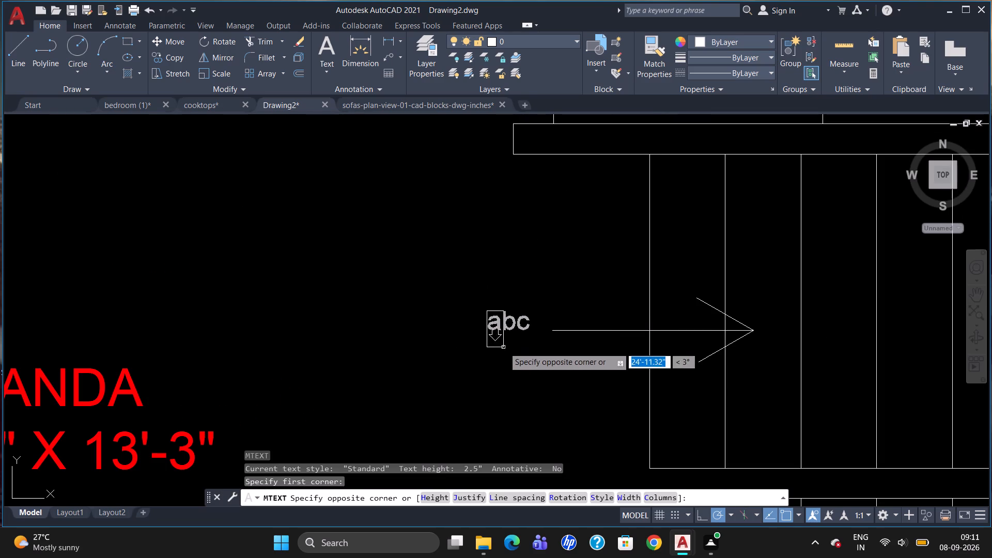
pyautogui.click(539, 356)
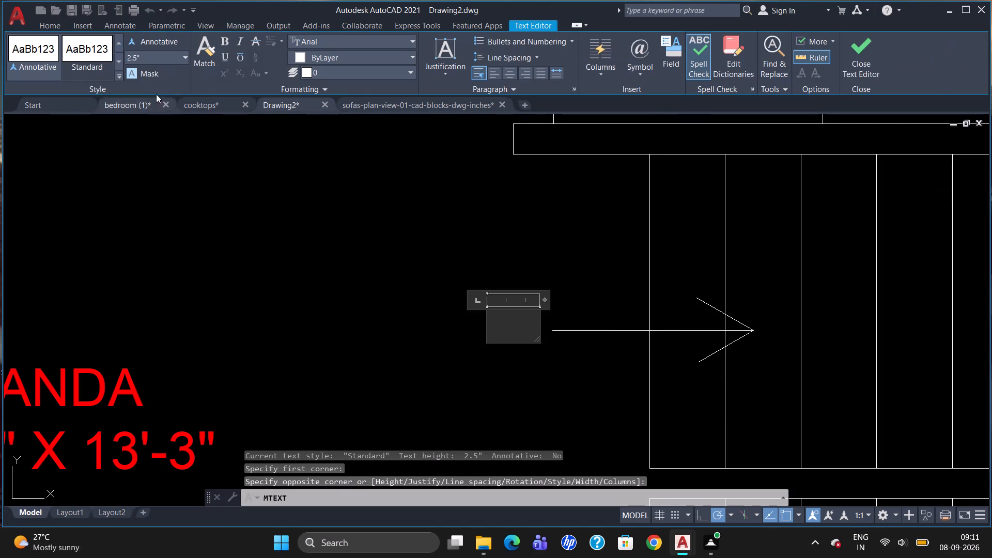
pyautogui.click(169, 58)
pyautogui.press('BackSpace')
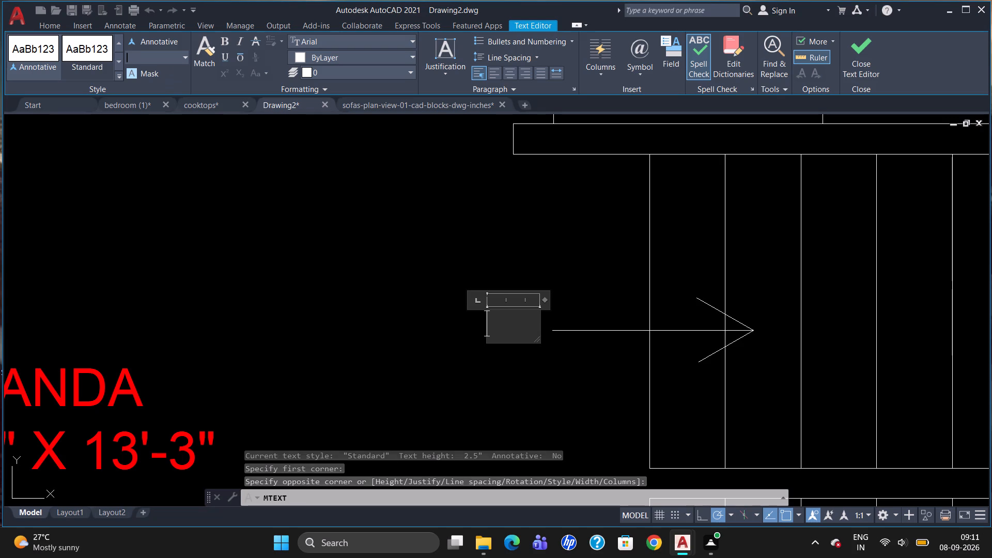
pyautogui.press('5')
pyautogui.press('Return')
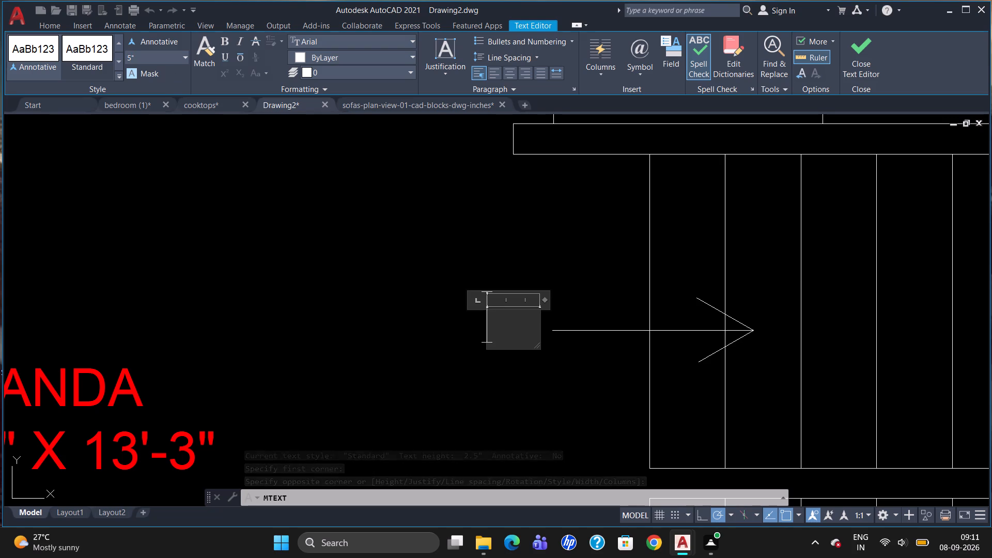
pyautogui.click(328, 53)
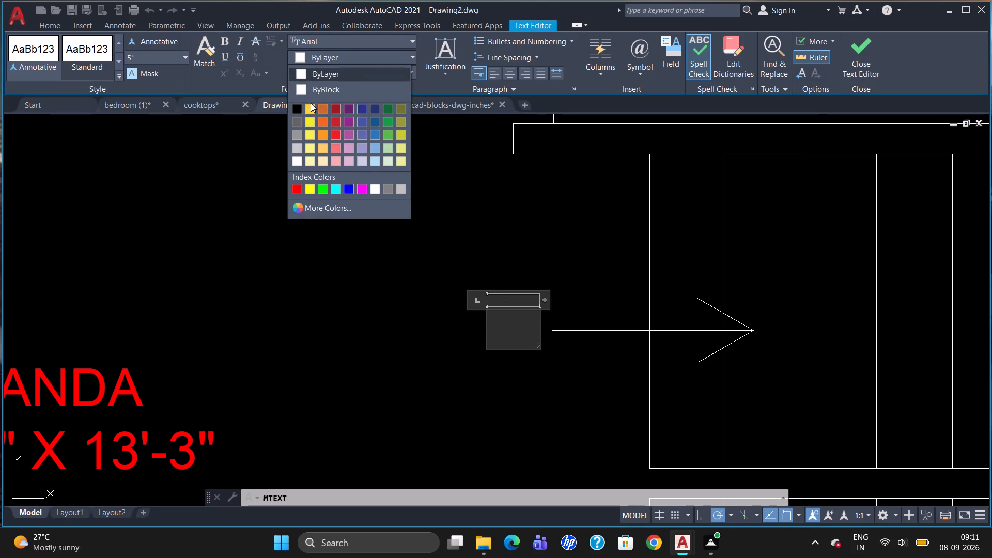
pyautogui.click(297, 188)
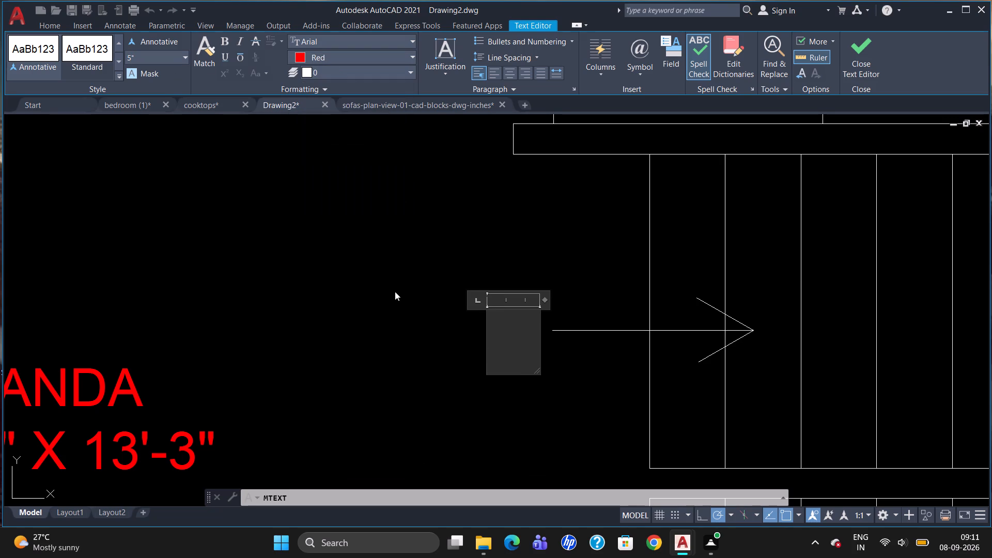
pyautogui.write('UP')
pyautogui.click(421, 322)
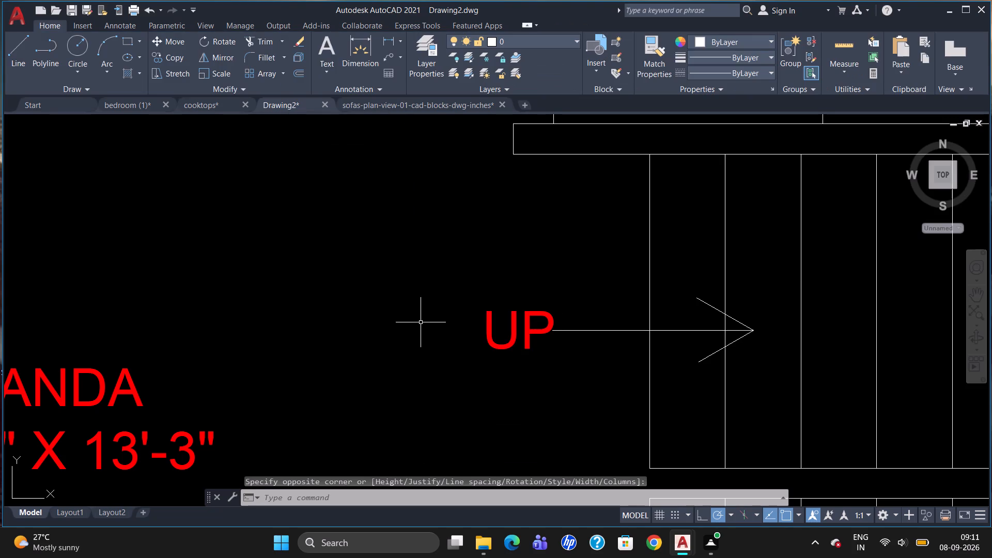
pyautogui.press('Escape')
# Look over the labelled plan from the veranda and staircase up to the WC+BATH and bedrooms.
pyautogui.scroll(-3, 435, 266)
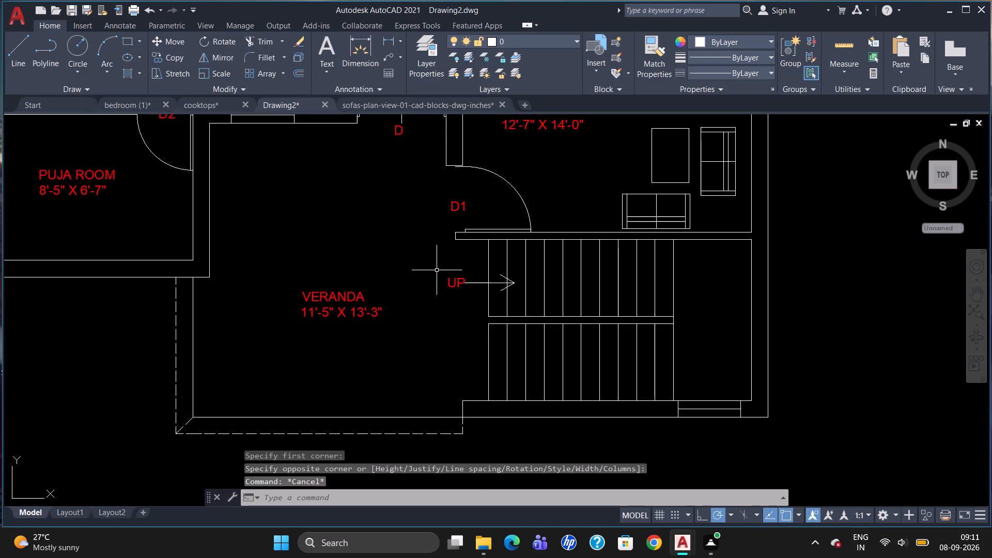
pyautogui.scroll(-1, 478, 352)
pyautogui.scroll(2, 576, 304)
pyautogui.scroll(-3, 592, 331)
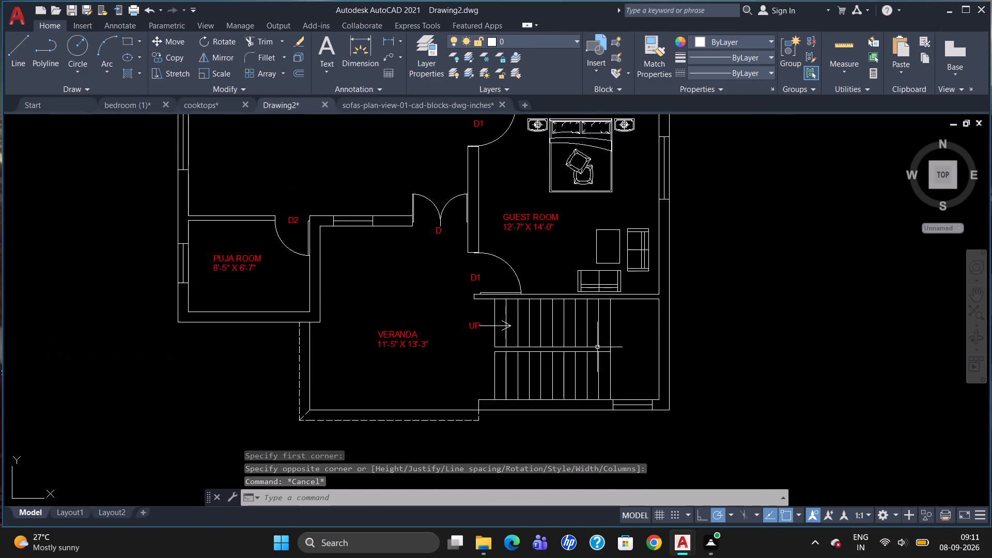
pyautogui.scroll(1, 374, 229)
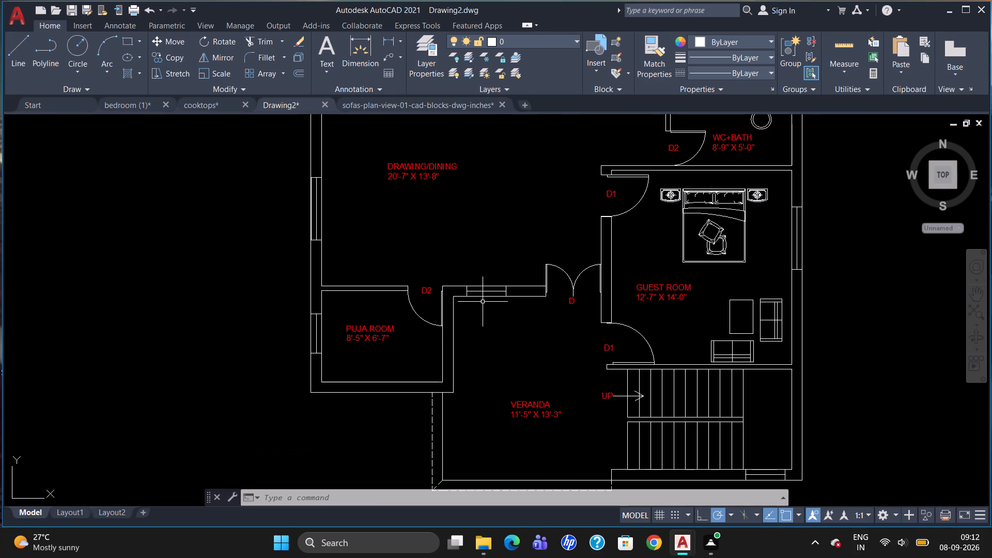
pyautogui.scroll(-1, 486, 317)
pyautogui.scroll(1, 683, 207)
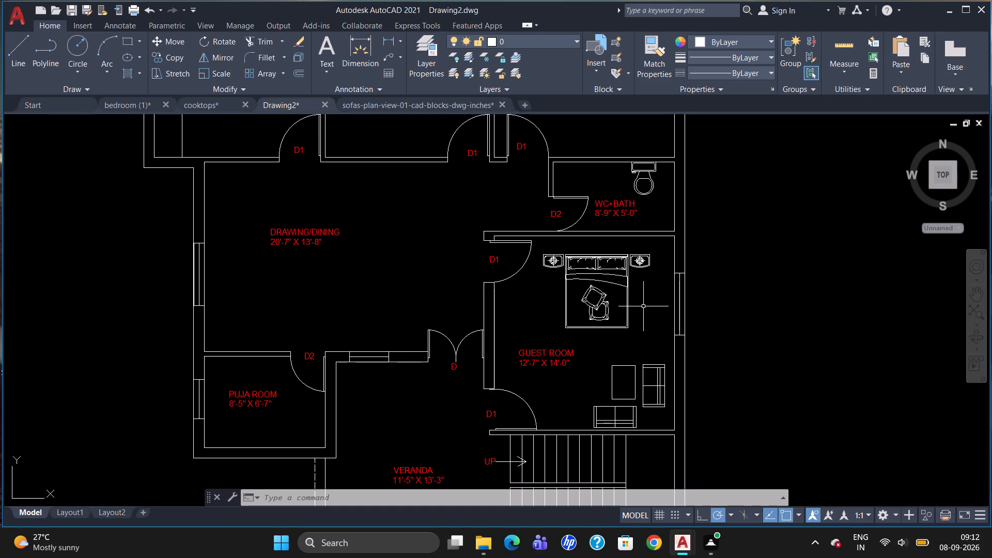
pyautogui.scroll(-1, 641, 313)
pyautogui.scroll(1, 716, 222)
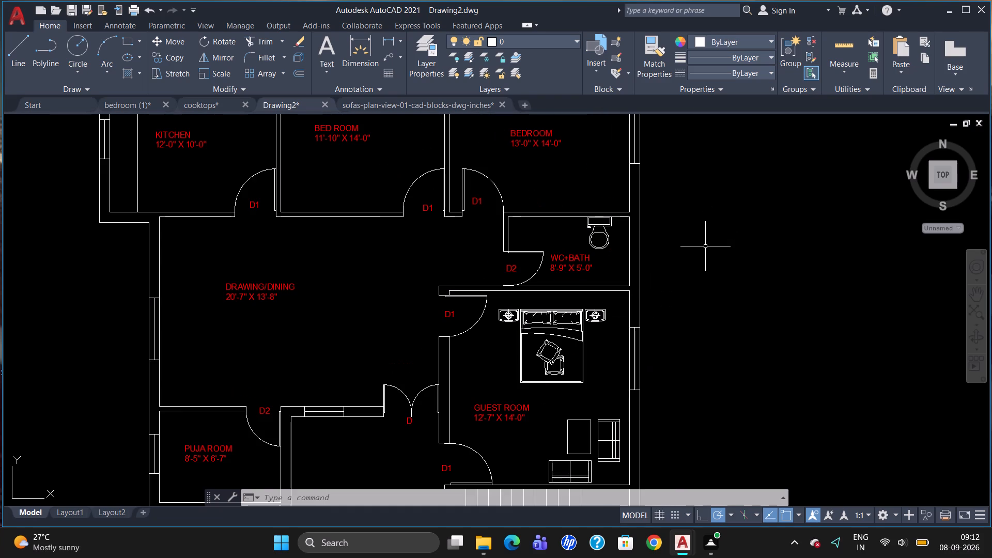
# Draw a line across the thickness of the WC+BATH's east wall as the window's north edge.
pyautogui.press('l')
pyautogui.press('Return')
pyautogui.scroll(2, 648, 230)
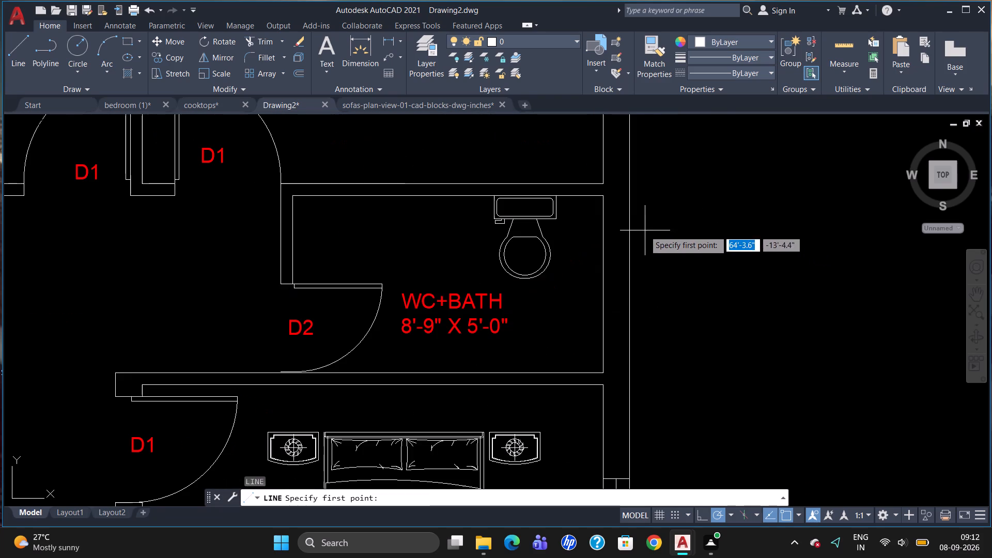
pyautogui.click(603, 233)
pyautogui.click(633, 231)
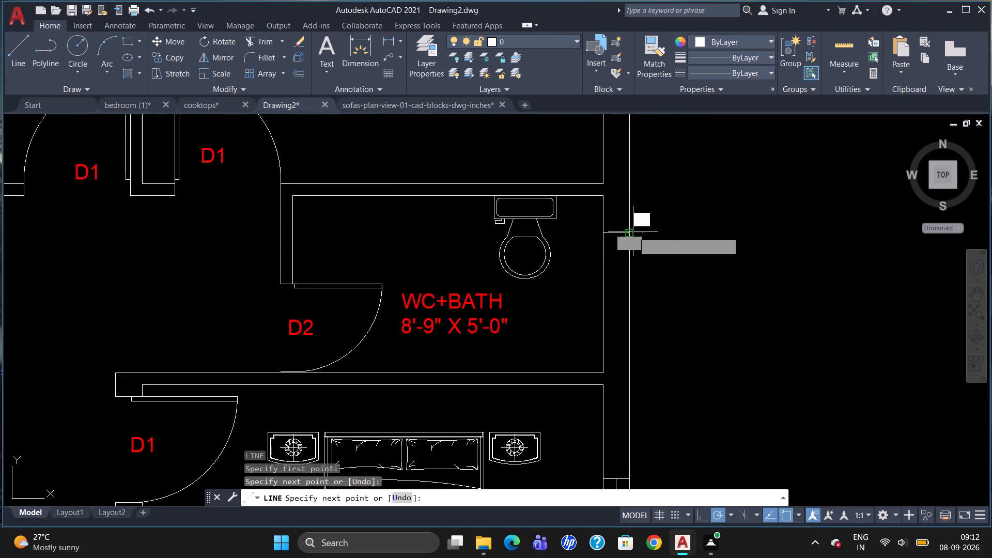
pyautogui.press('Escape')
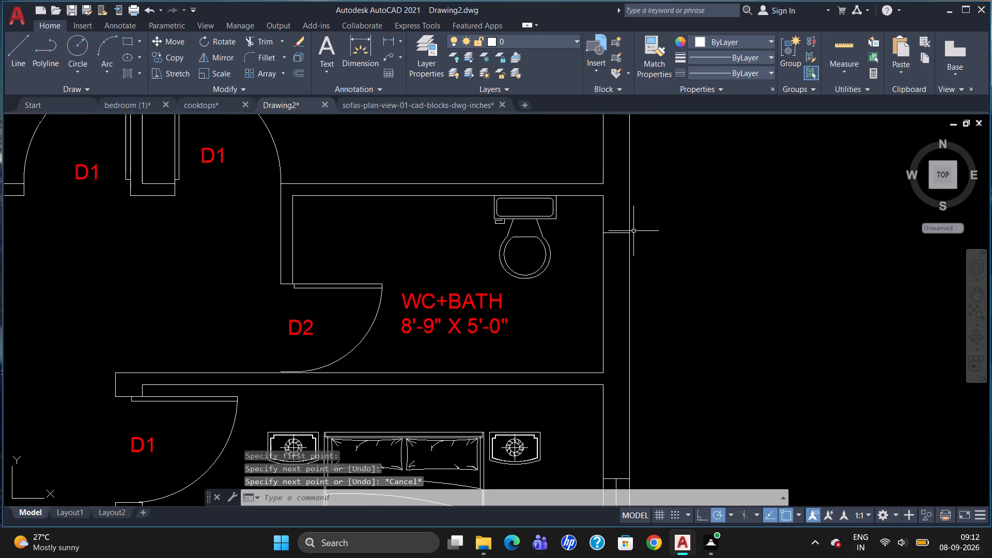
# Offset the new line across the WC+BATH's east wall 18" to the south for the window's other edge.
pyautogui.press('o')
pyautogui.press('Return')
pyautogui.write('18"')
pyautogui.press('Return')
pyautogui.moveTo(619, 234); pyautogui.dragTo(621, 242)
pyautogui.click(631, 283)
pyautogui.press('Escape')
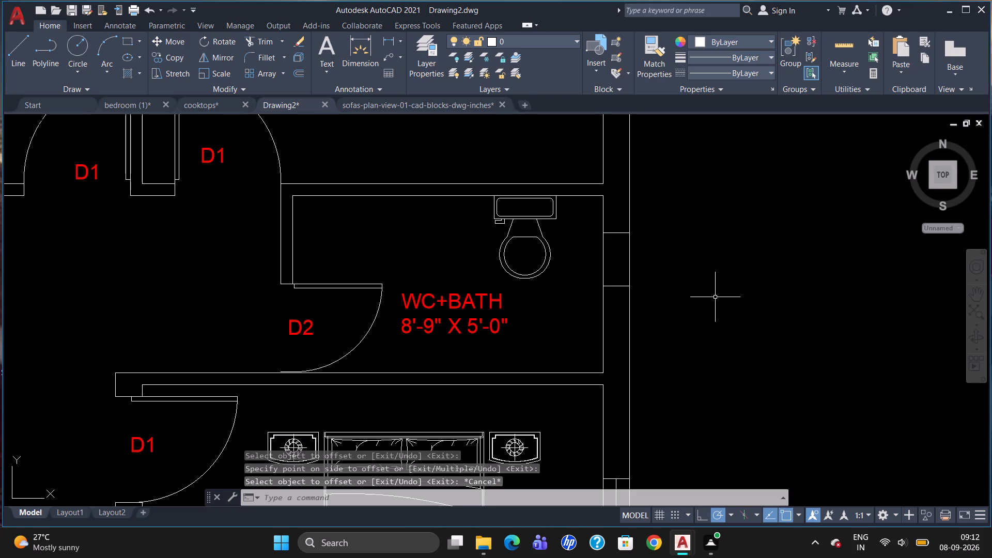
# Draw the WC+BATH window's glass line between the midpoints of its two edge lines.
pyautogui.press('l')
pyautogui.press('Return')
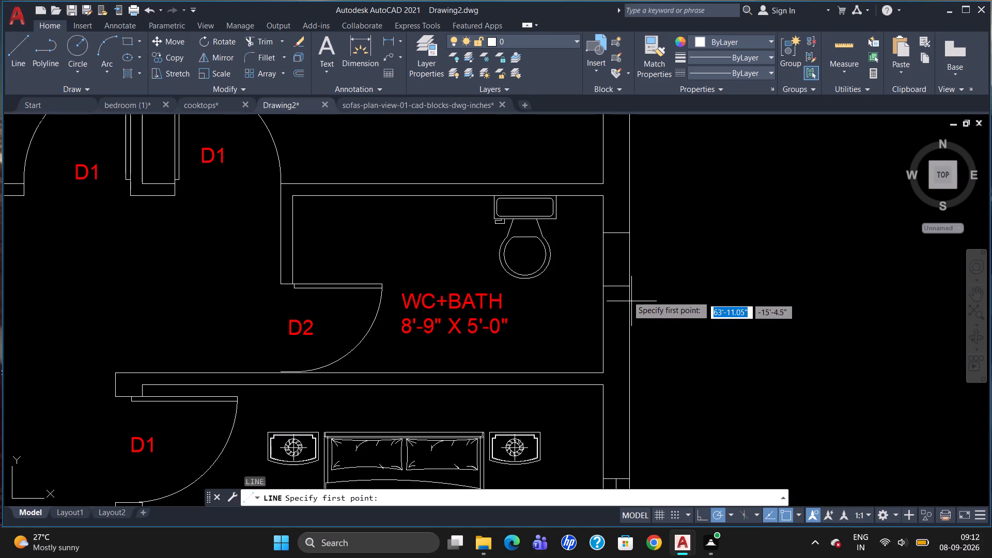
pyautogui.click(616, 284)
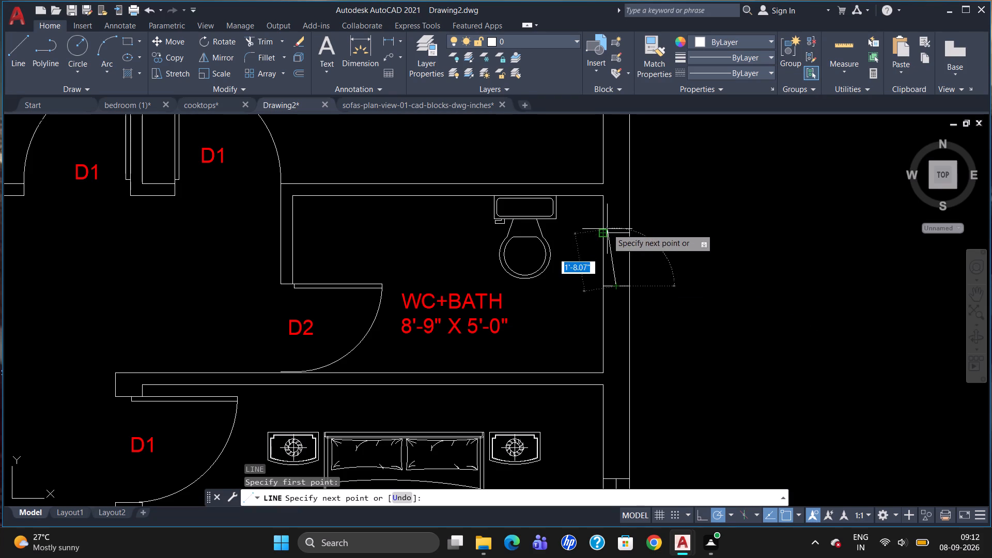
pyautogui.click(613, 233)
pyautogui.press('Escape')
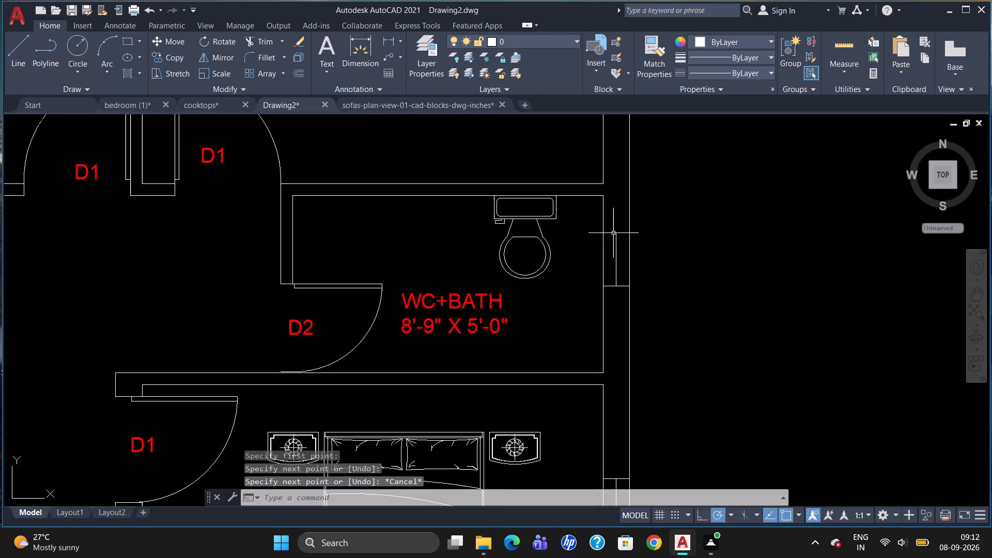
# Add the window tag W in red, 5" high, outside the guest room's east window.
pyautogui.scroll(-3, 635, 208)
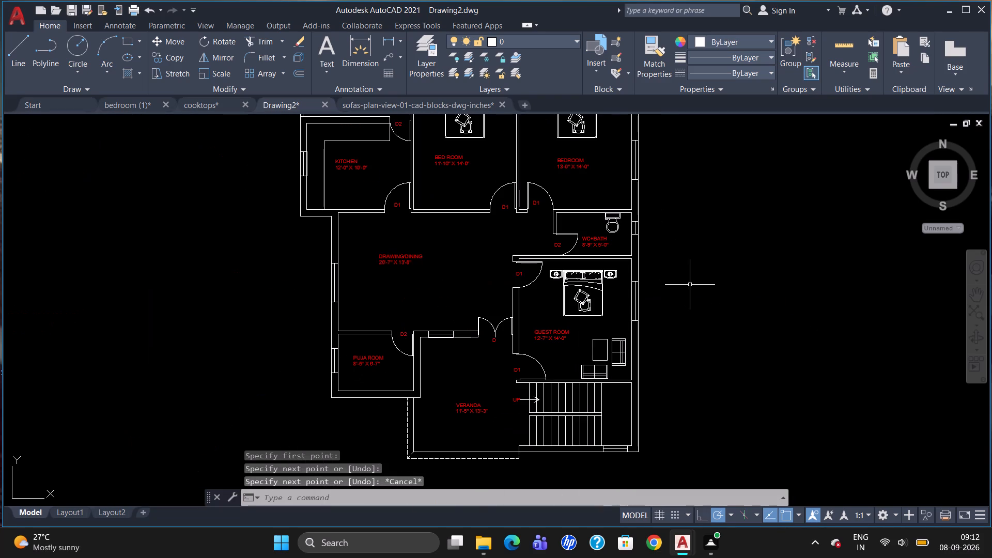
pyautogui.scroll(-1, 681, 282)
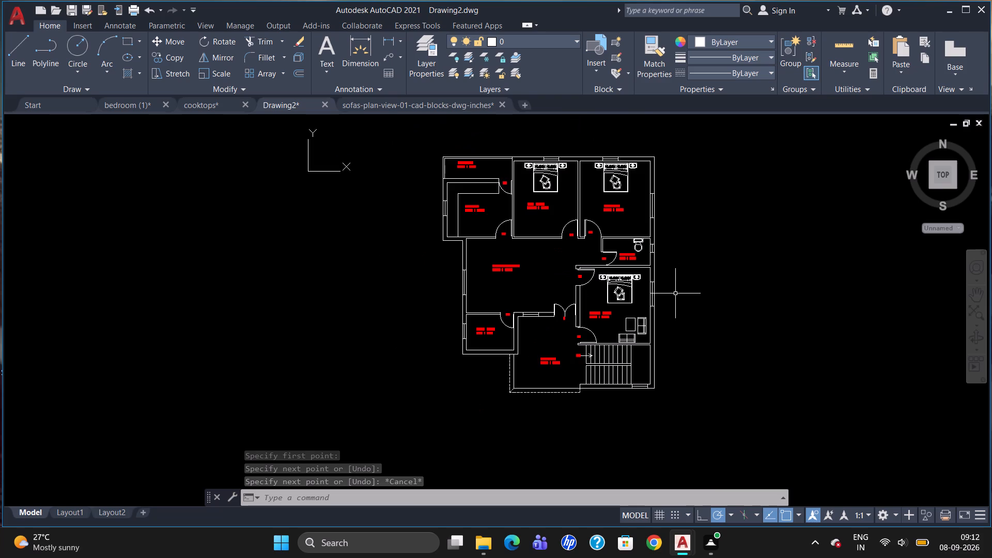
pyautogui.scroll(1, 674, 296)
pyautogui.press('t')
pyautogui.press('Return')
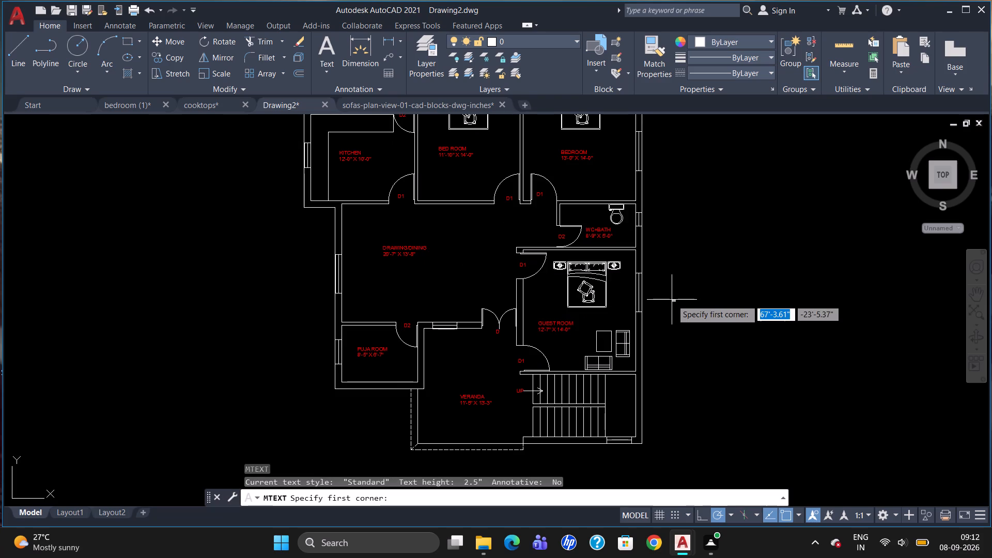
pyautogui.scroll(2, 670, 295)
pyautogui.moveTo(607, 268); pyautogui.dragTo(607, 276)
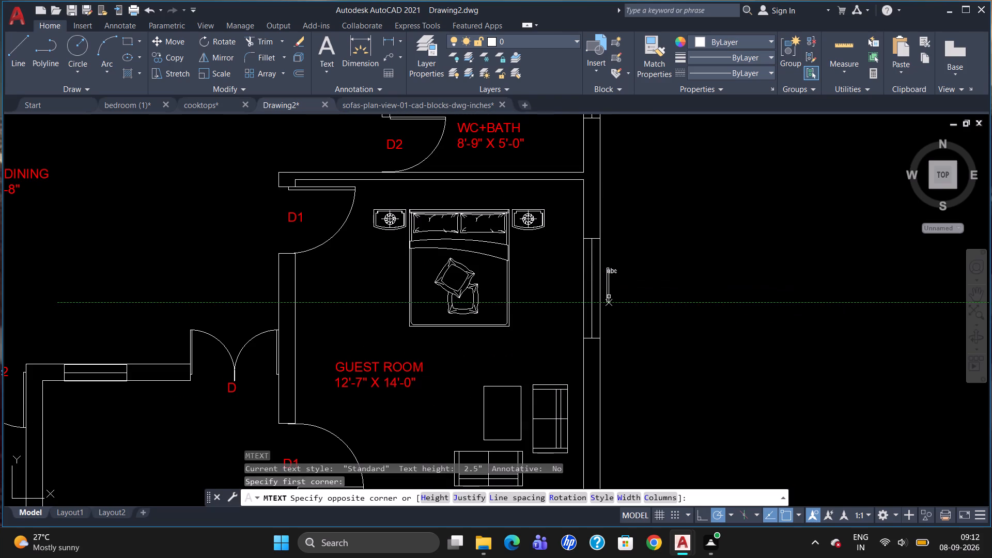
pyautogui.click(619, 303)
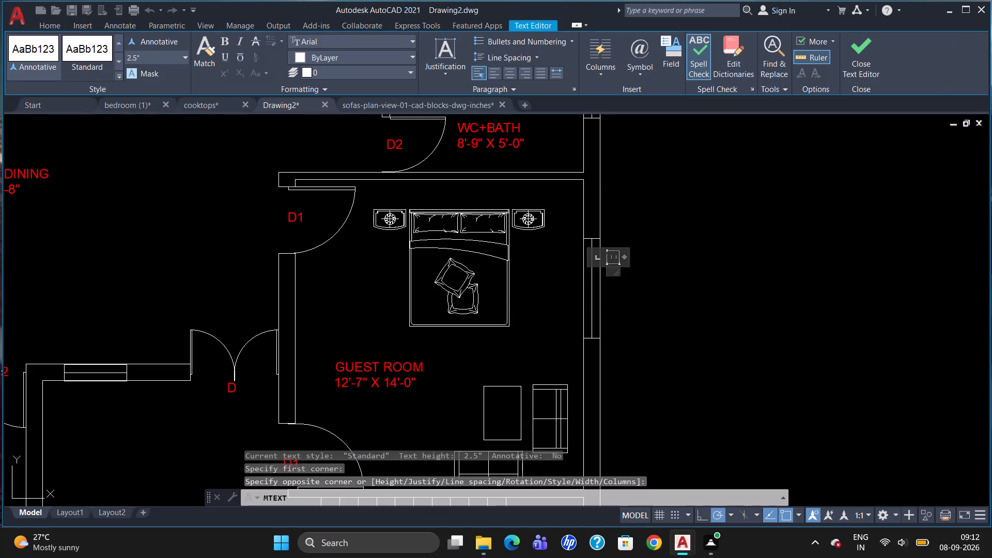
pyautogui.click(156, 54)
pyautogui.press('BackSpace')
pyautogui.press('5')
pyautogui.press('Return')
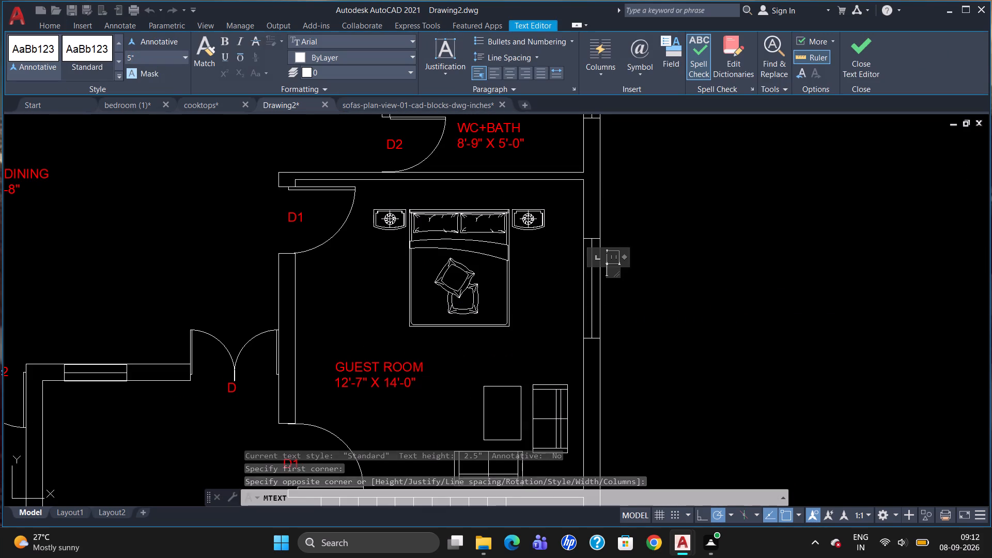
pyautogui.click(335, 61)
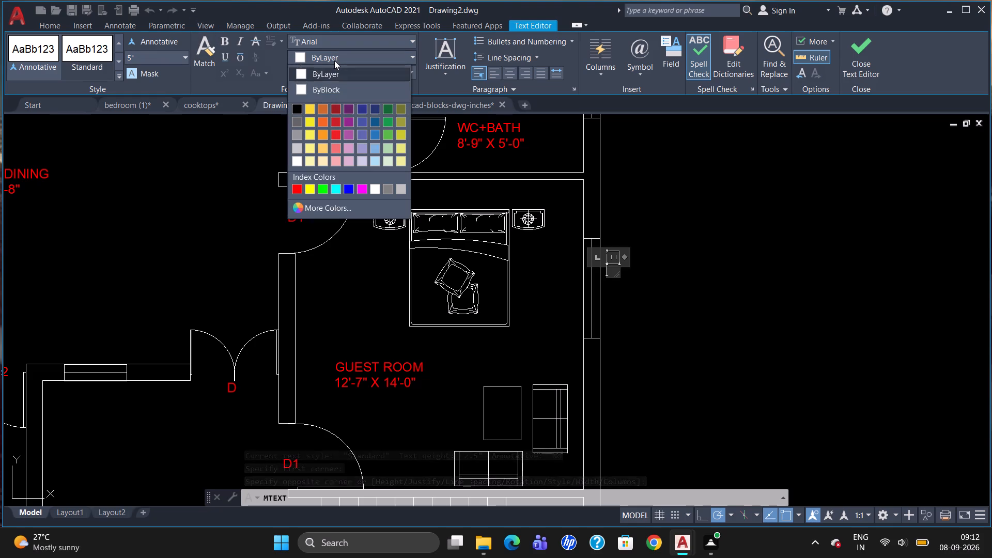
pyautogui.click(299, 189)
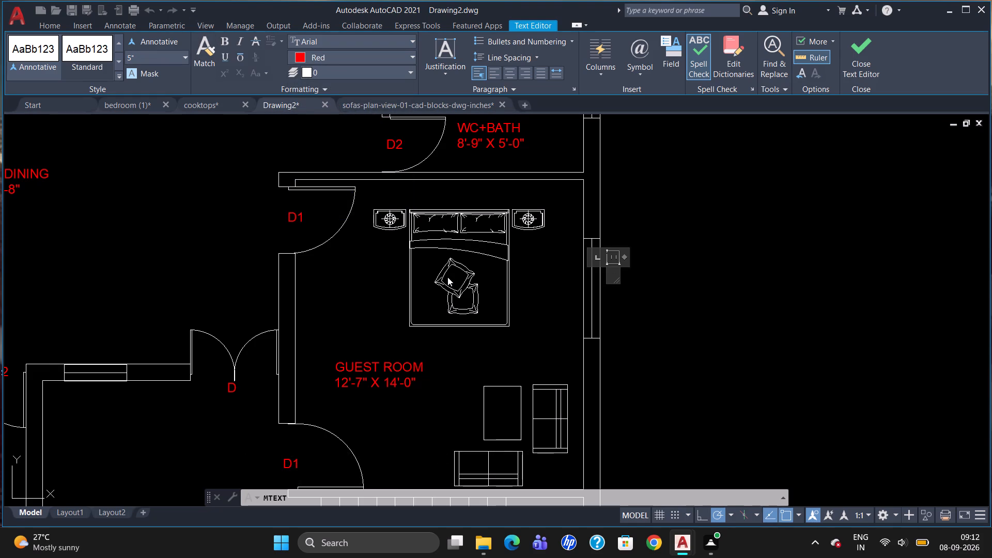
pyautogui.press('w')
pyautogui.moveTo(698, 365); pyautogui.dragTo(690, 367)
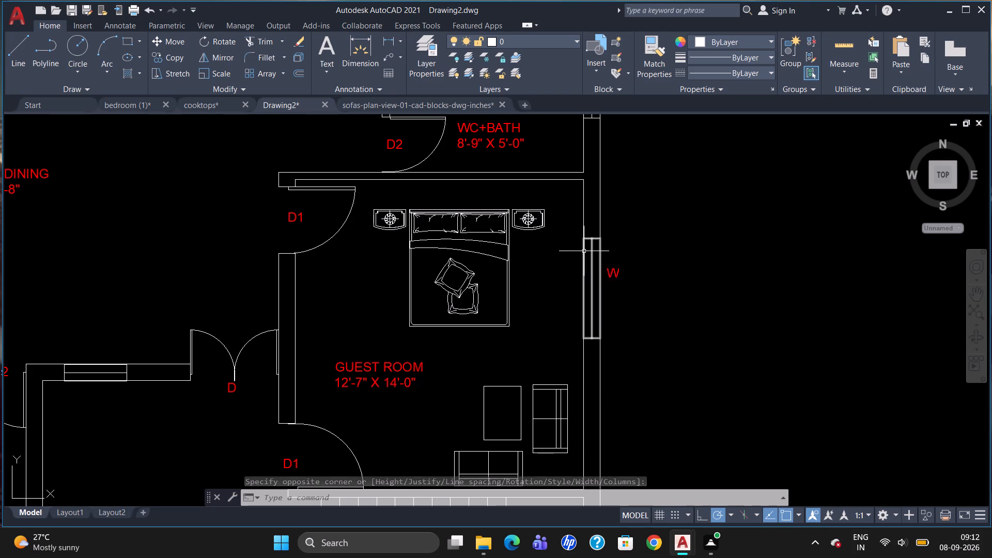
# Move the W tag slightly closer to the guest room's east window.
pyautogui.click(617, 268)
pyautogui.click(608, 268)
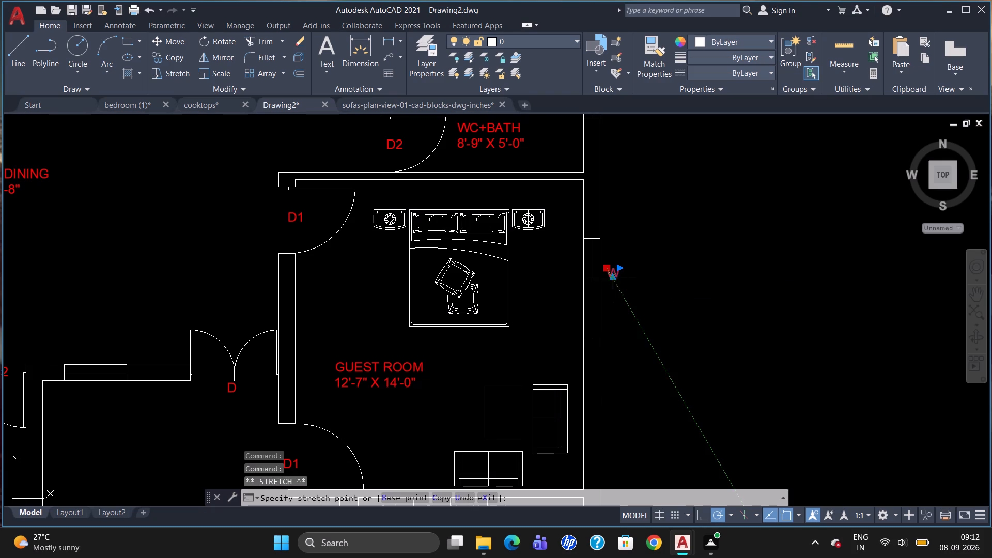
pyautogui.scroll(3, 610, 275)
pyautogui.click(596, 281)
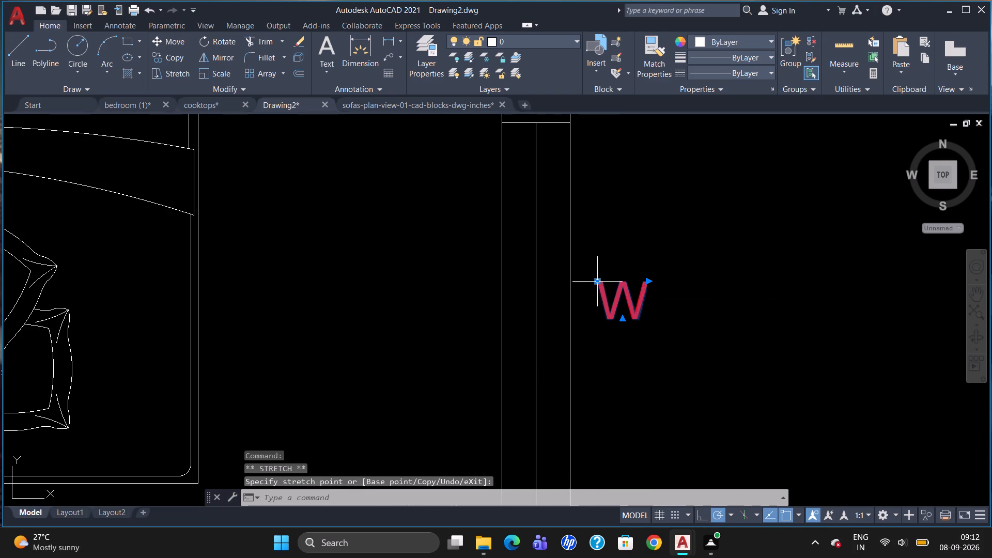
pyautogui.click(596, 282)
pyautogui.click(582, 287)
pyautogui.press('Escape')
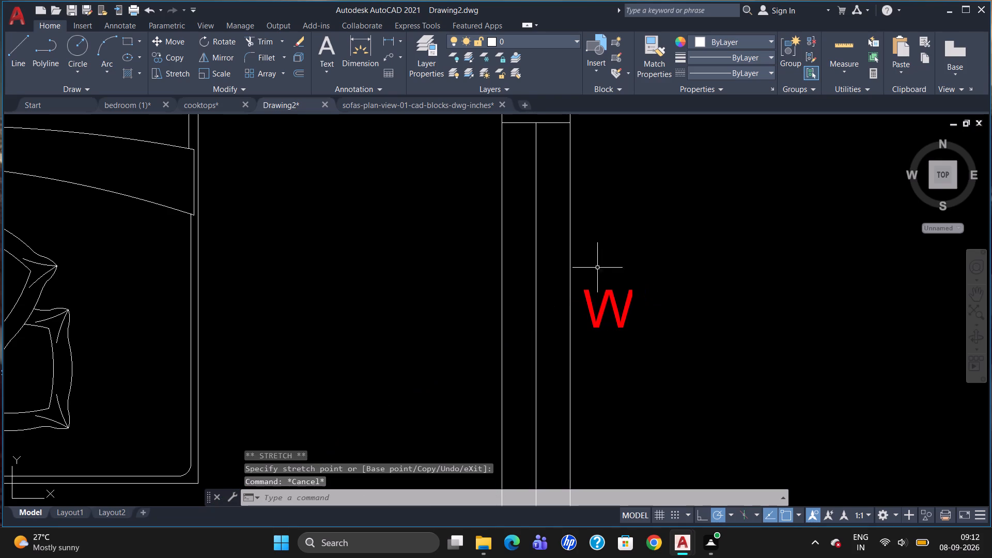
# Copy the guest room's W tag to just outside the east window of the 13'-0" X 14'-0" bedroom.
pyautogui.scroll(-2, 617, 238)
pyautogui.click(619, 265)
pyautogui.write('CO')
pyautogui.press('Return')
pyautogui.click(619, 272)
pyautogui.scroll(-2, 614, 262)
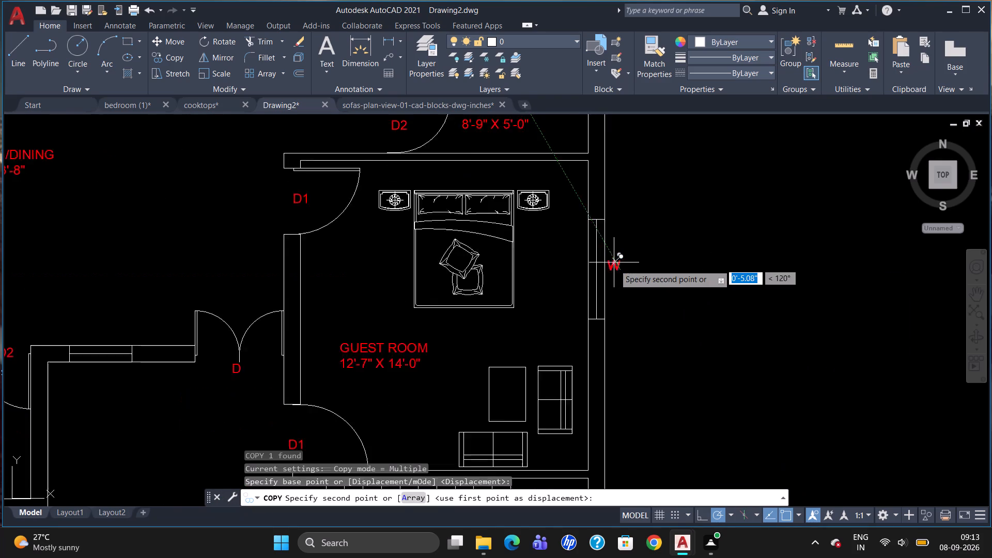
pyautogui.scroll(-2, 637, 315)
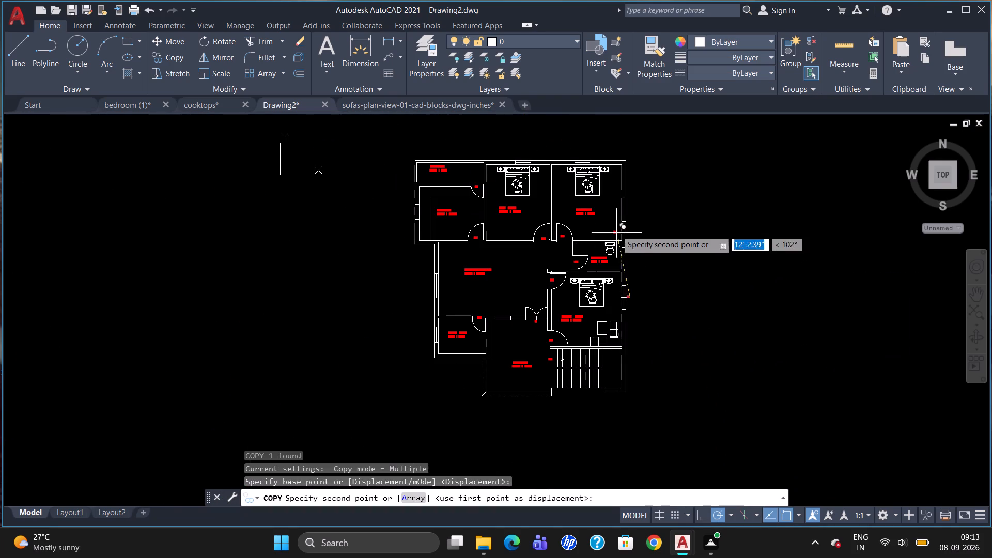
pyautogui.scroll(3, 623, 209)
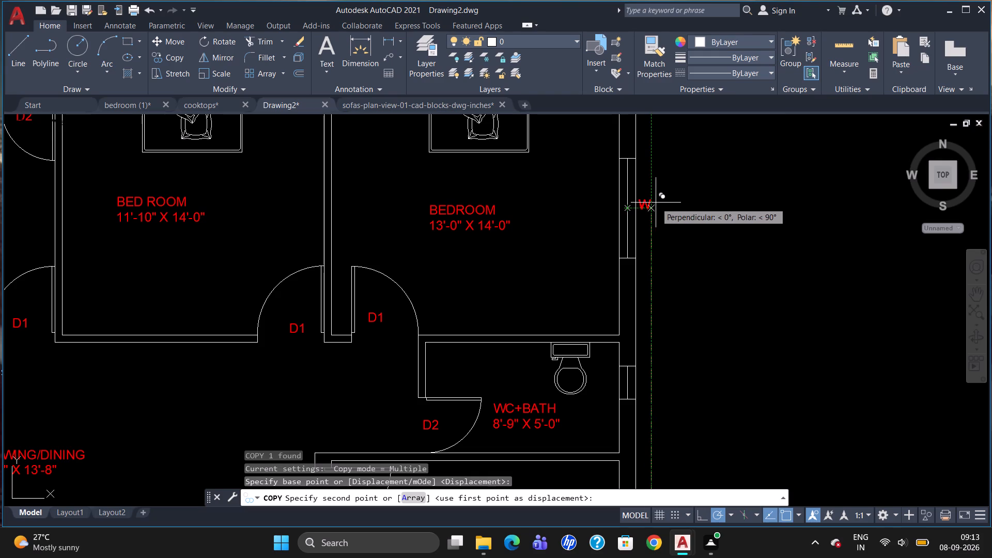
pyautogui.click(656, 203)
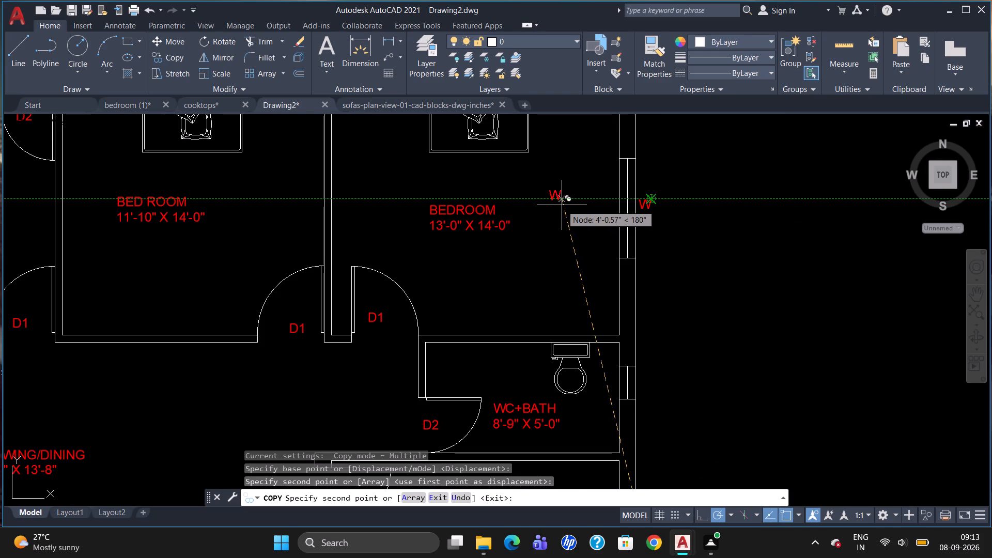
# Place further copies of the W tag outside the north windows of the two bedrooms.
pyautogui.scroll(-2, 560, 209)
pyautogui.scroll(3, 496, 165)
pyautogui.scroll(-1, 537, 225)
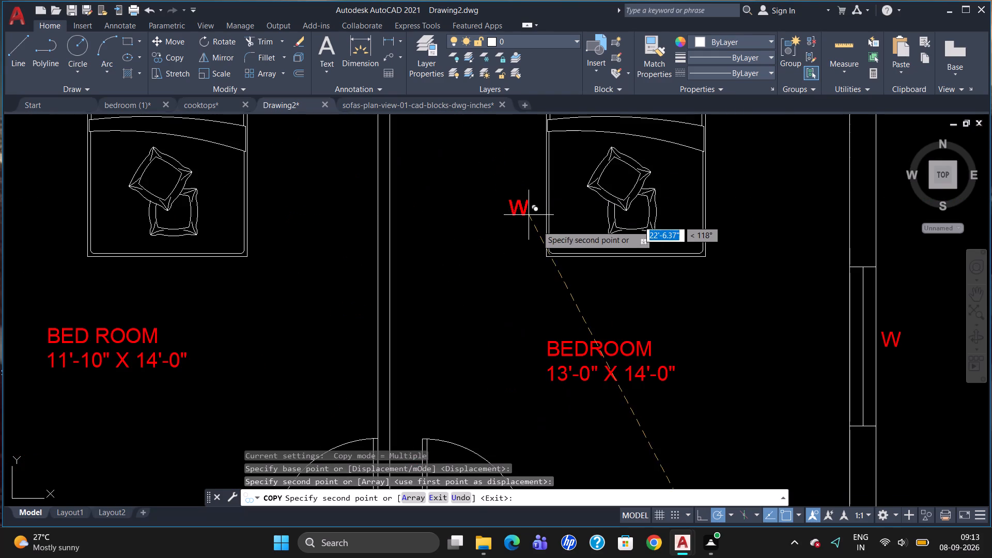
pyautogui.scroll(-2, 537, 226)
pyautogui.scroll(3, 546, 178)
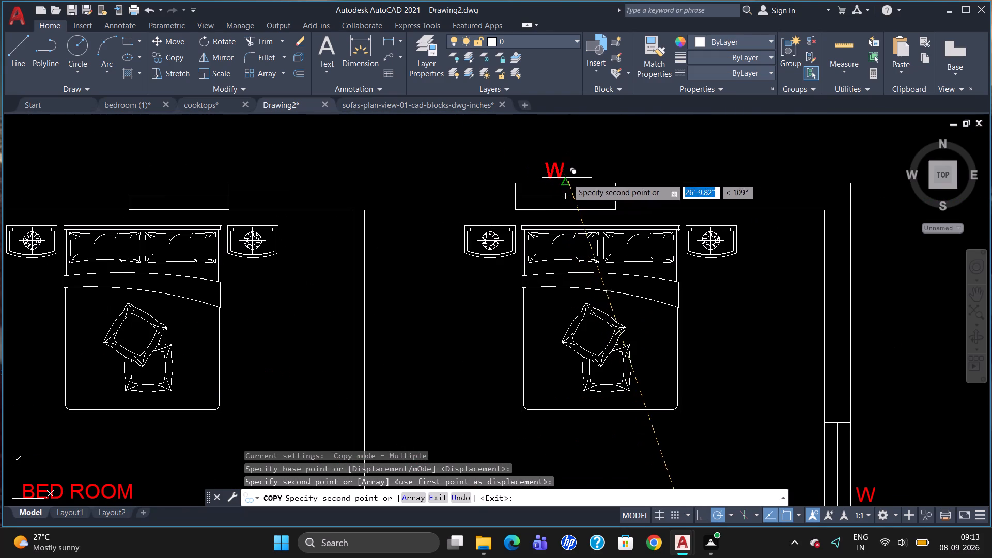
pyautogui.click(570, 178)
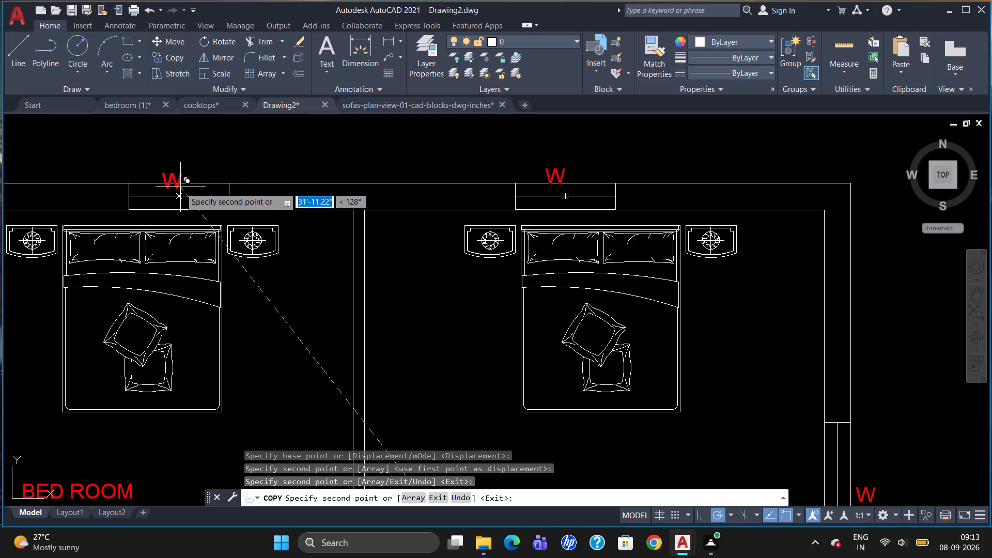
pyautogui.click(192, 179)
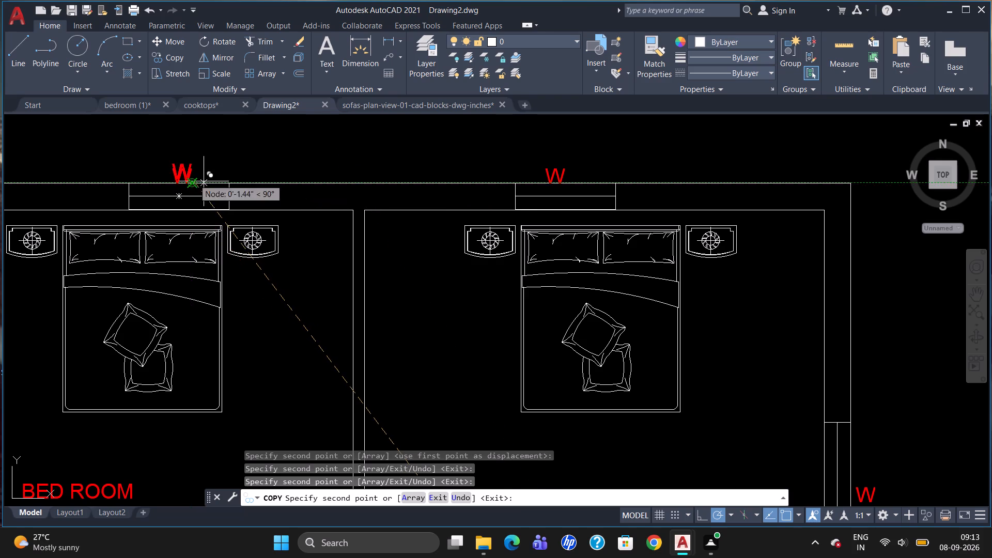
# Place W tag copies outside the drawing/dining room's west window and below its south window facing the veranda, and end the copying.
pyautogui.scroll(-3, 436, 166)
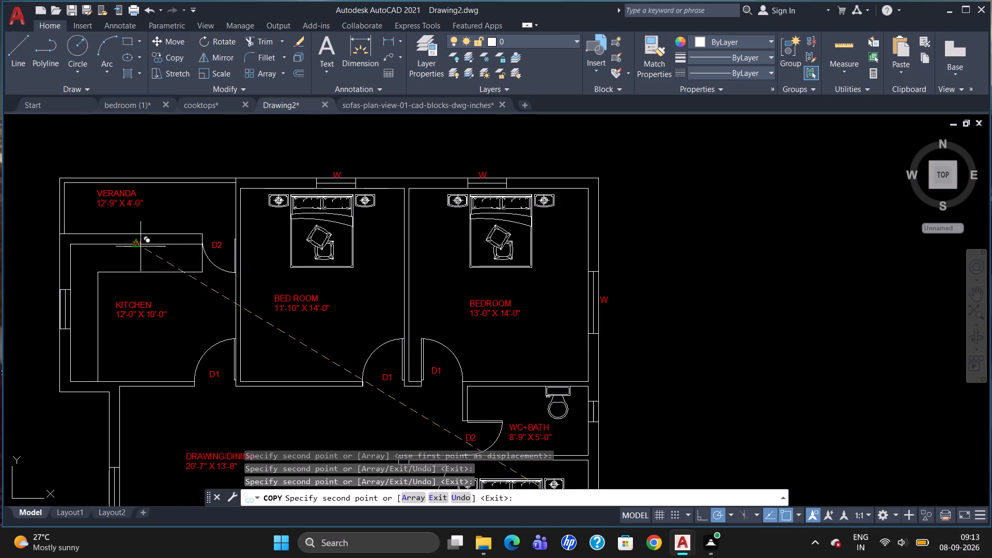
pyautogui.scroll(-2, 158, 246)
pyautogui.scroll(3, 99, 369)
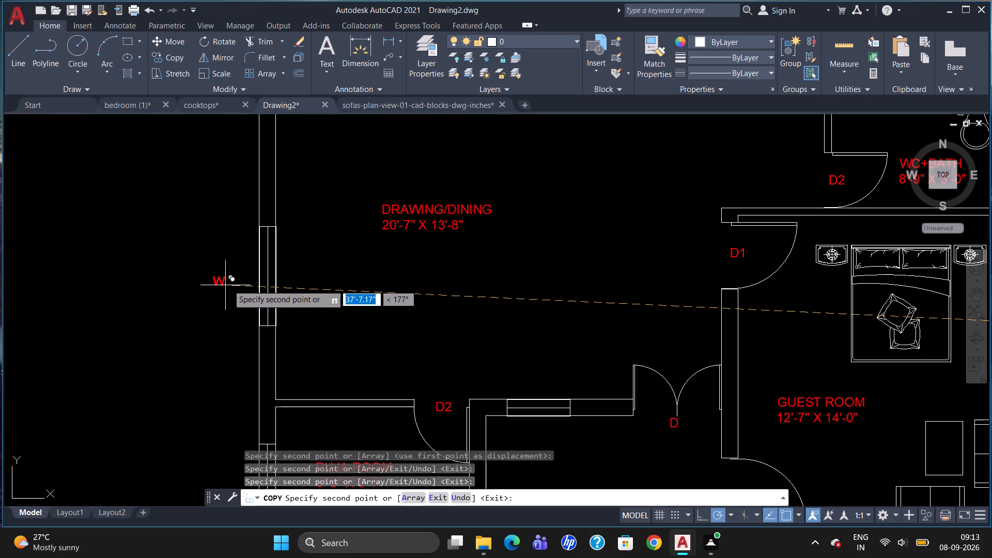
pyautogui.click(250, 273)
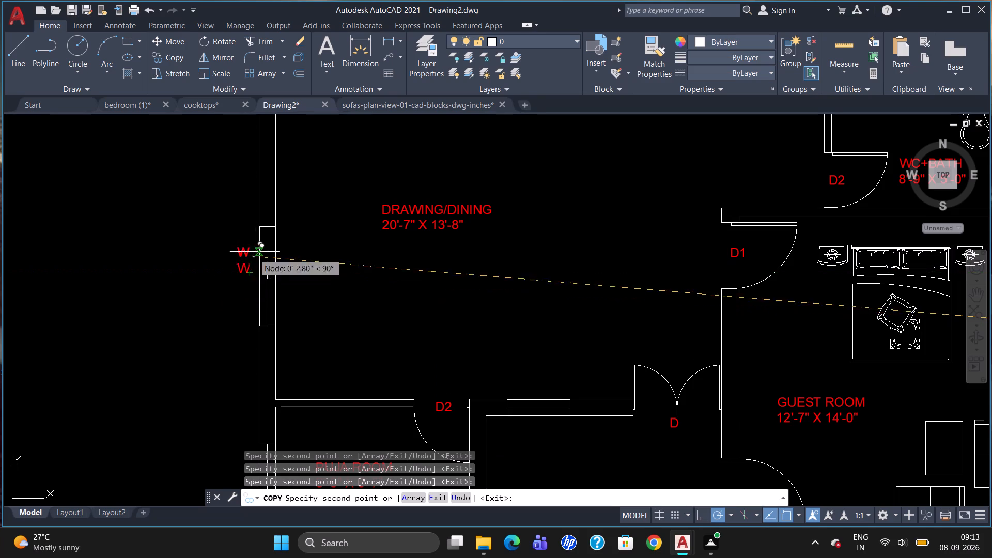
pyautogui.scroll(-3, 261, 239)
pyautogui.scroll(3, 262, 299)
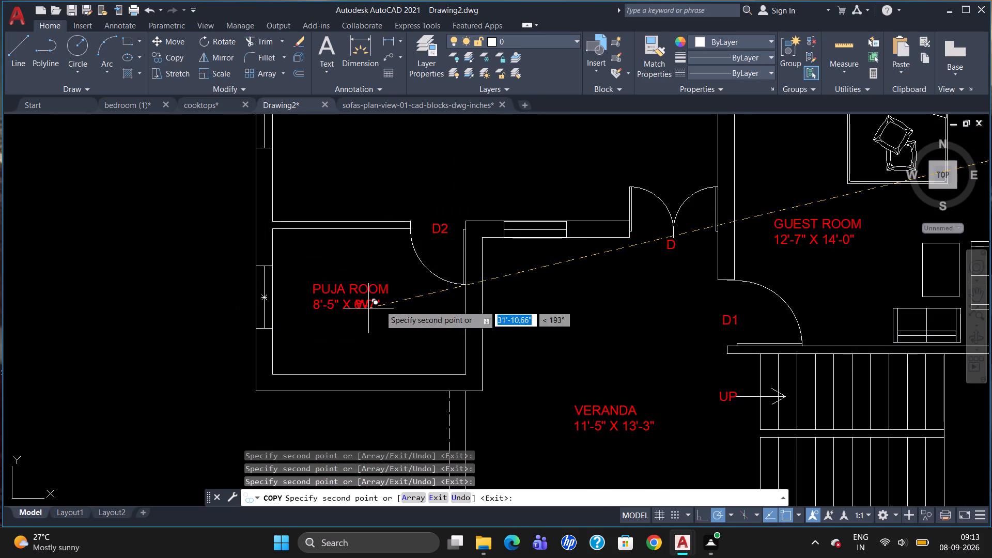
pyautogui.click(542, 250)
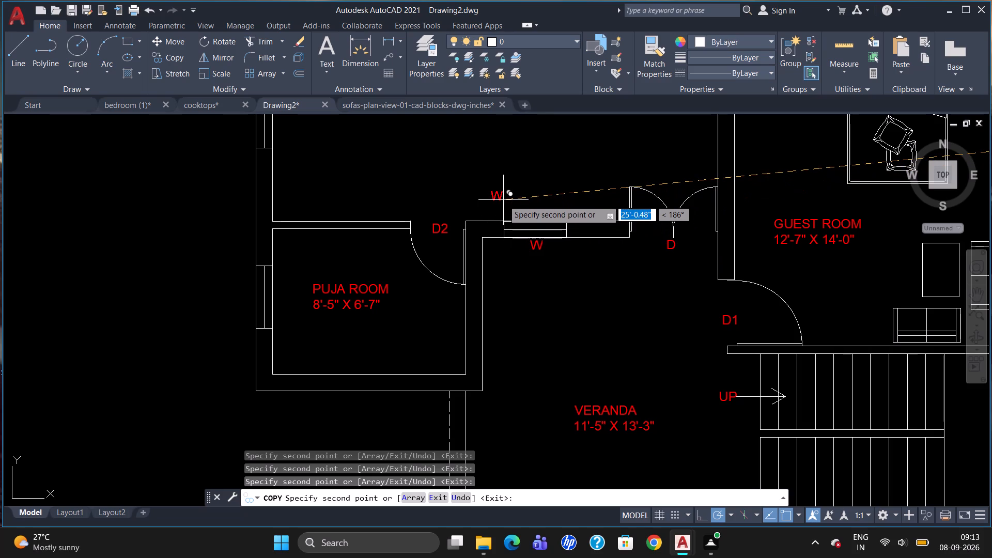
pyautogui.scroll(-2, 504, 202)
pyautogui.press('Escape')
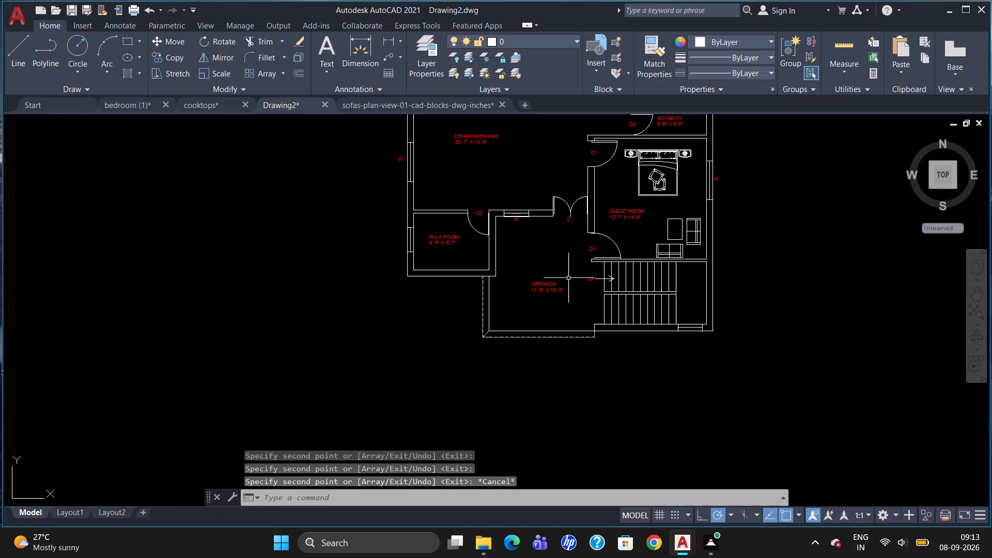
# Add the window tag W1 in red, 5" high, below the window in the staircase's south wall.
pyautogui.scroll(1, 705, 343)
pyautogui.press('t')
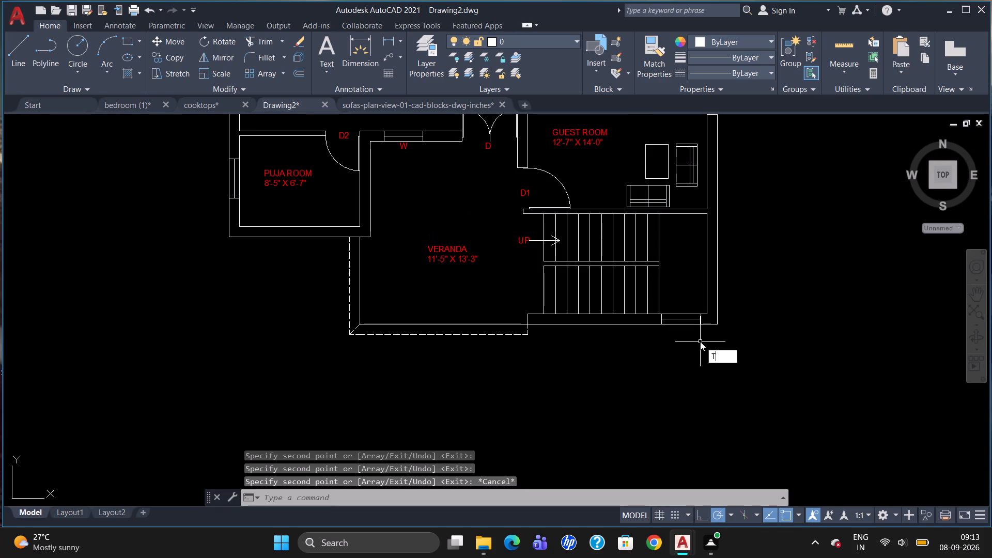
pyautogui.press('Return')
pyautogui.scroll(2, 689, 342)
pyautogui.click(647, 314)
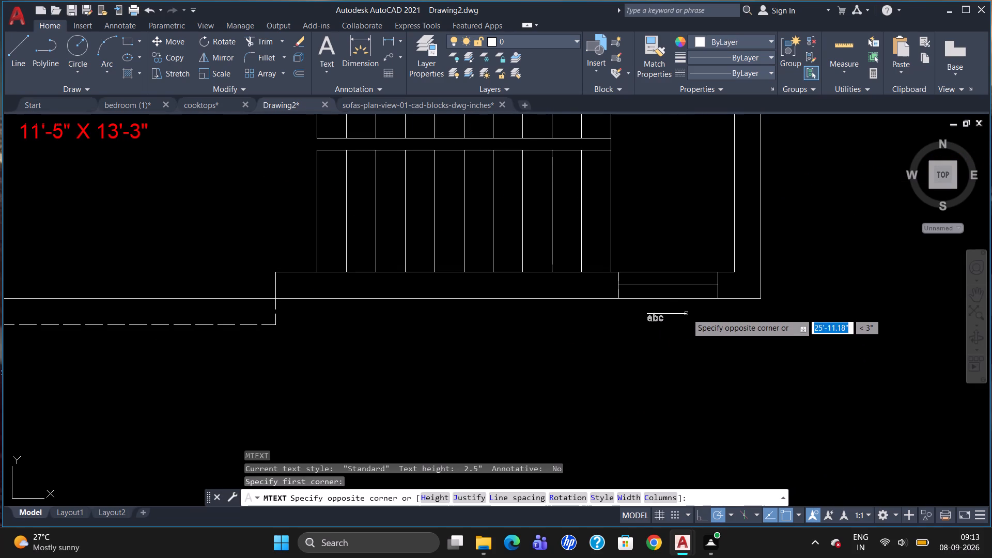
pyautogui.click(688, 302)
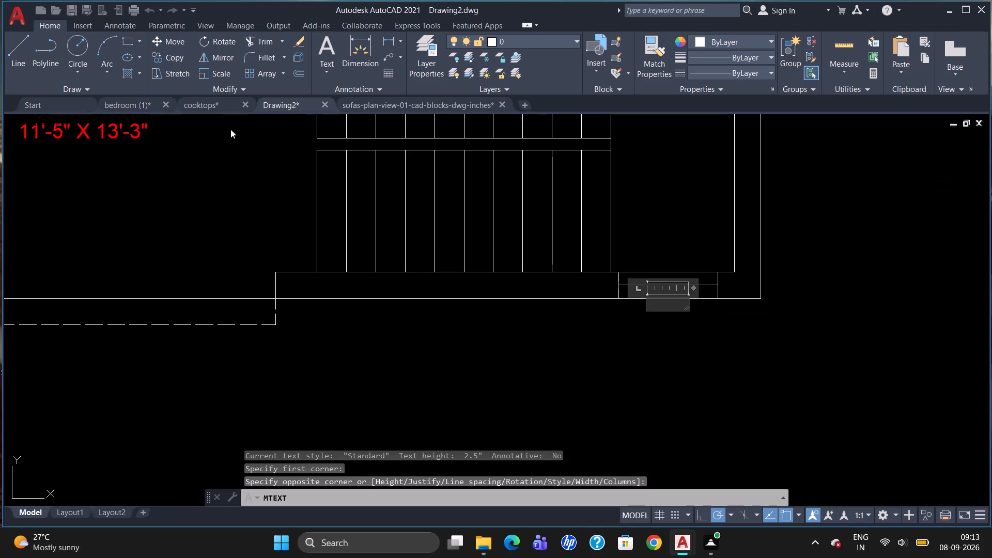
pyautogui.click(153, 58)
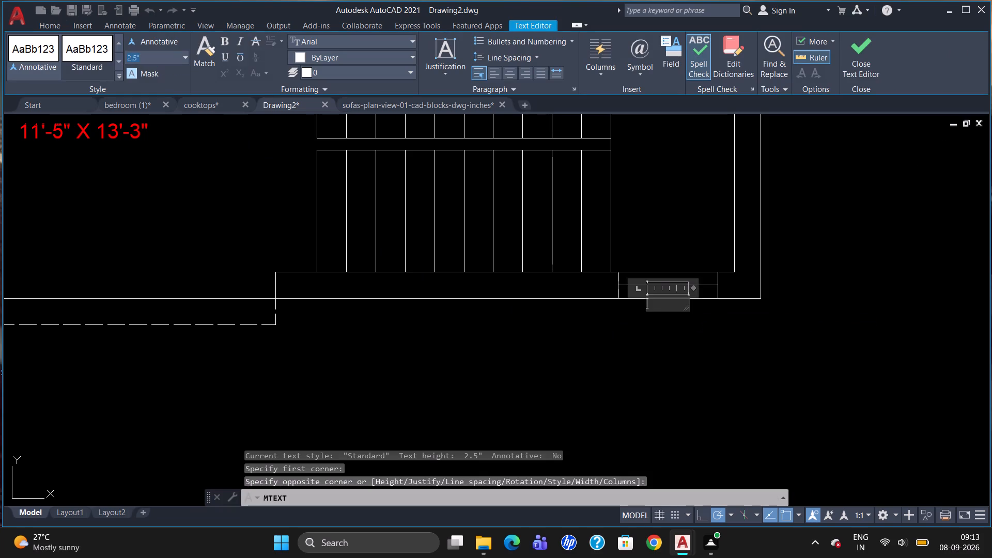
pyautogui.press('BackSpace')
pyautogui.press('5')
pyautogui.press('Return')
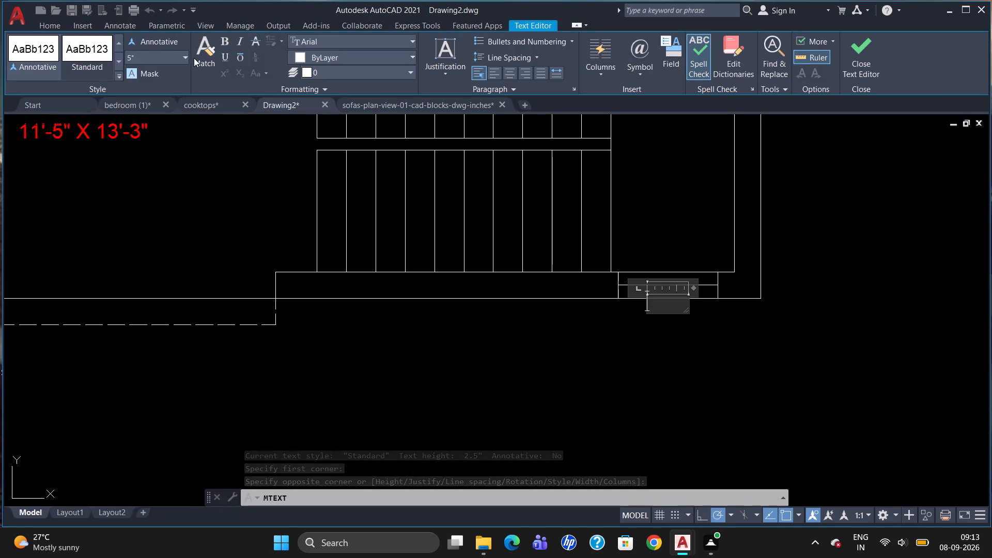
pyautogui.click(312, 54)
pyautogui.click(312, 54)
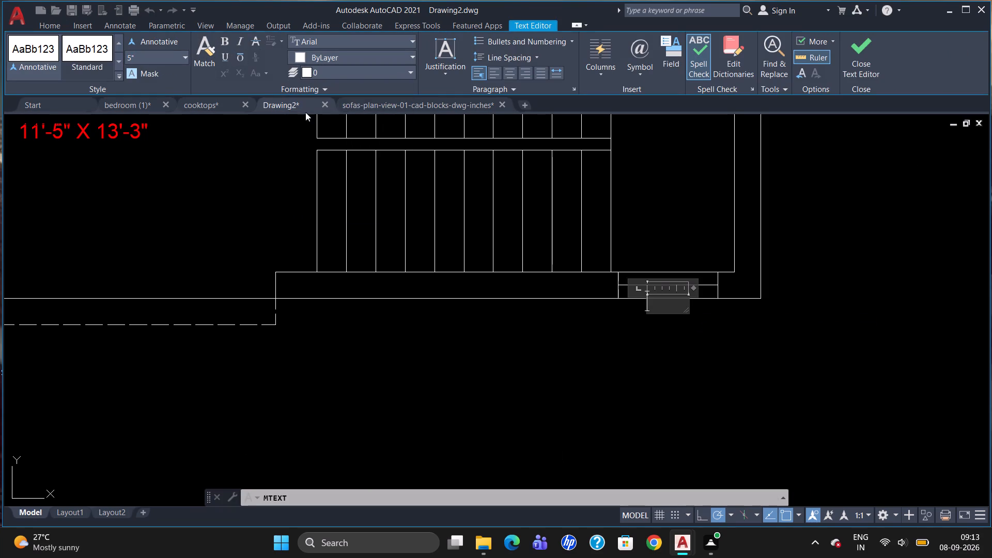
pyautogui.click(336, 57)
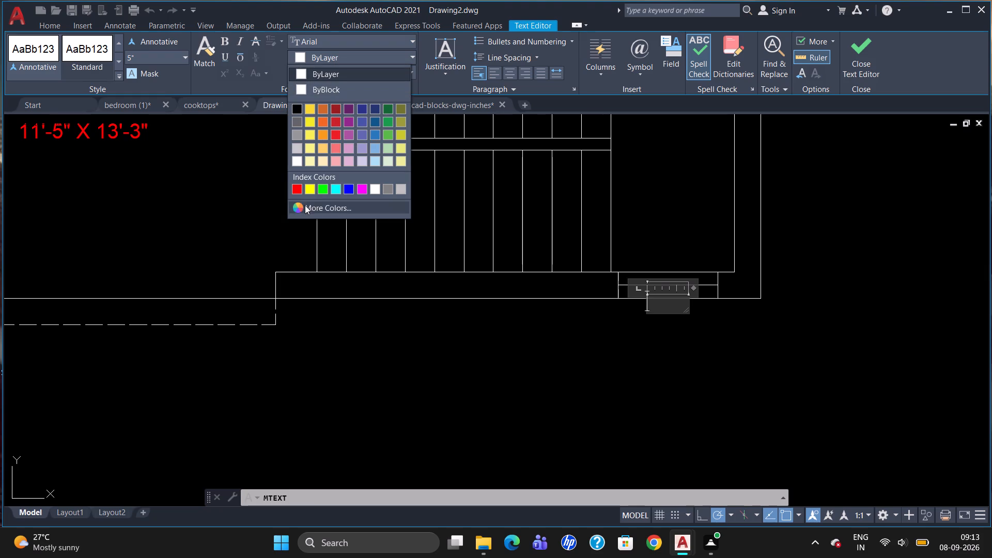
pyautogui.click(301, 187)
pyautogui.write('W1')
pyautogui.click(544, 421)
pyautogui.press('Escape')
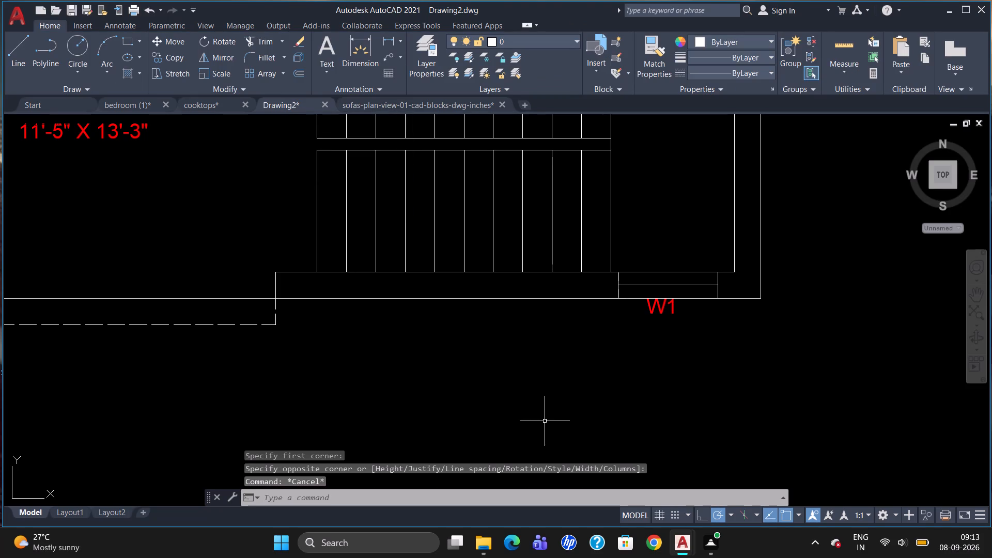
# Move the W1 tag slightly east and south so it sits clear of the wall, below the staircase window.
pyautogui.click(650, 304)
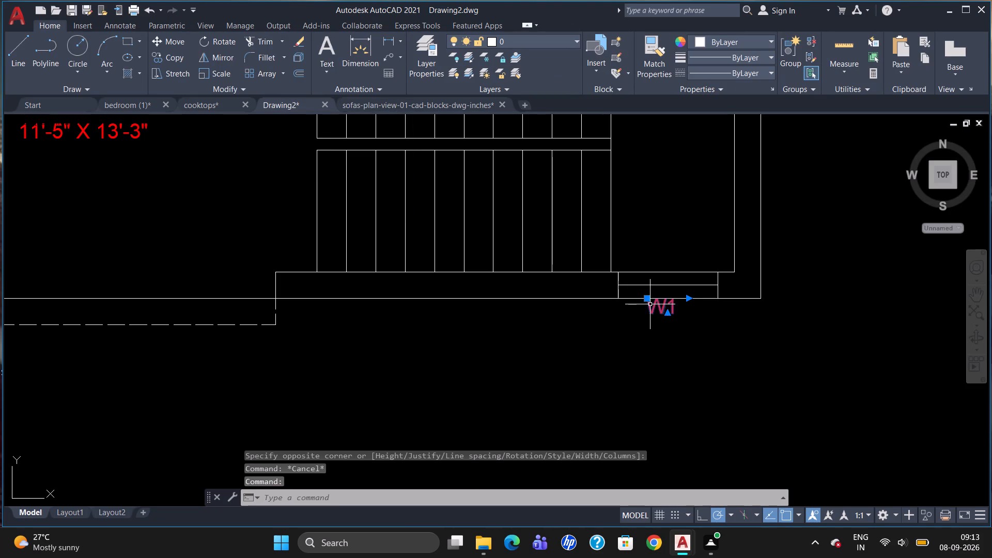
pyautogui.click(647, 297)
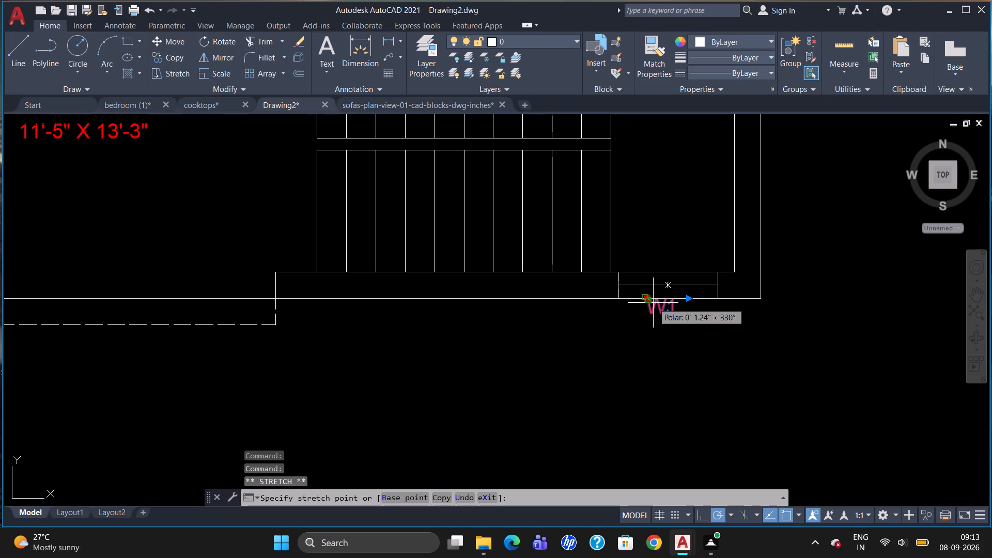
pyautogui.click(653, 303)
pyautogui.moveTo(649, 297); pyautogui.dragTo(658, 302)
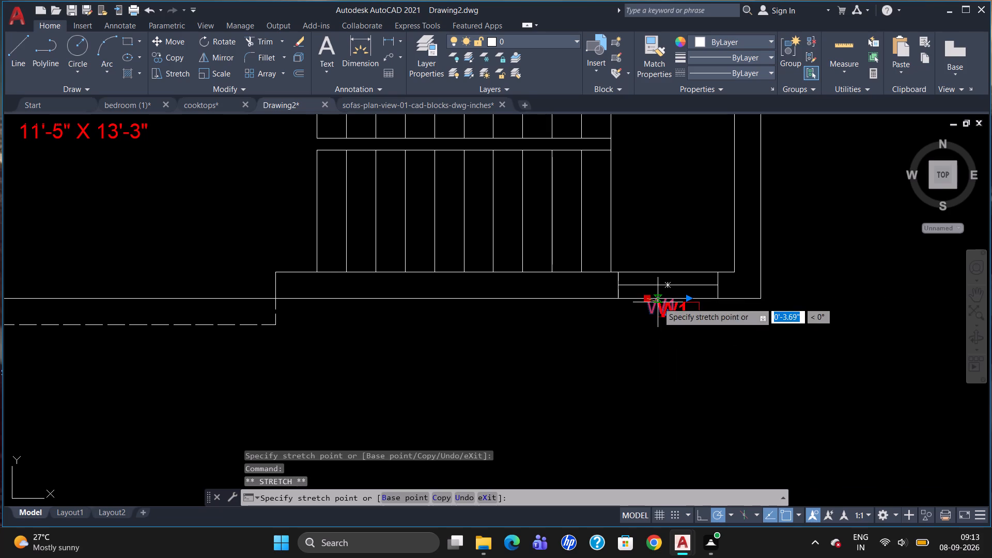
pyautogui.click(658, 302)
pyautogui.moveTo(659, 295); pyautogui.dragTo(661, 304)
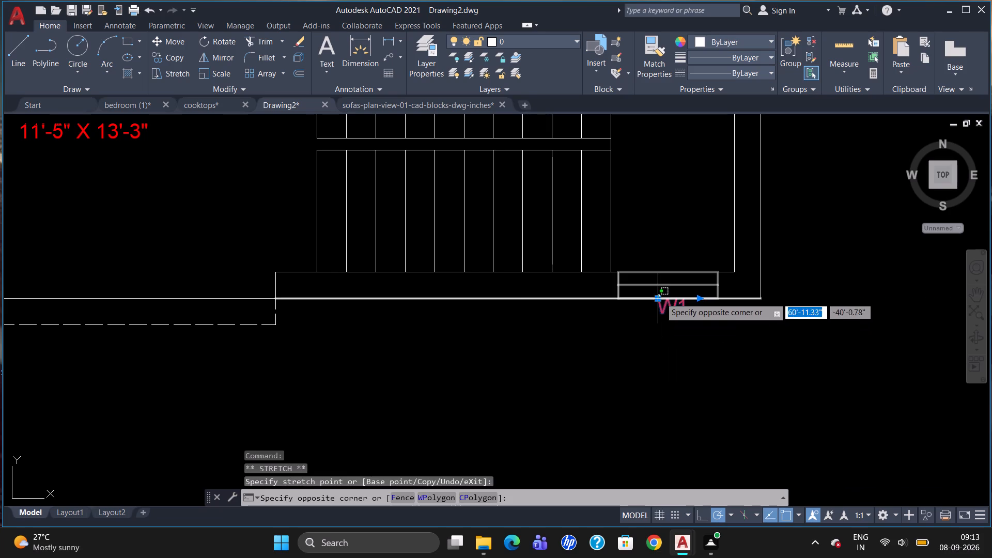
pyautogui.click(660, 297)
pyautogui.press('Escape')
pyautogui.click(663, 306)
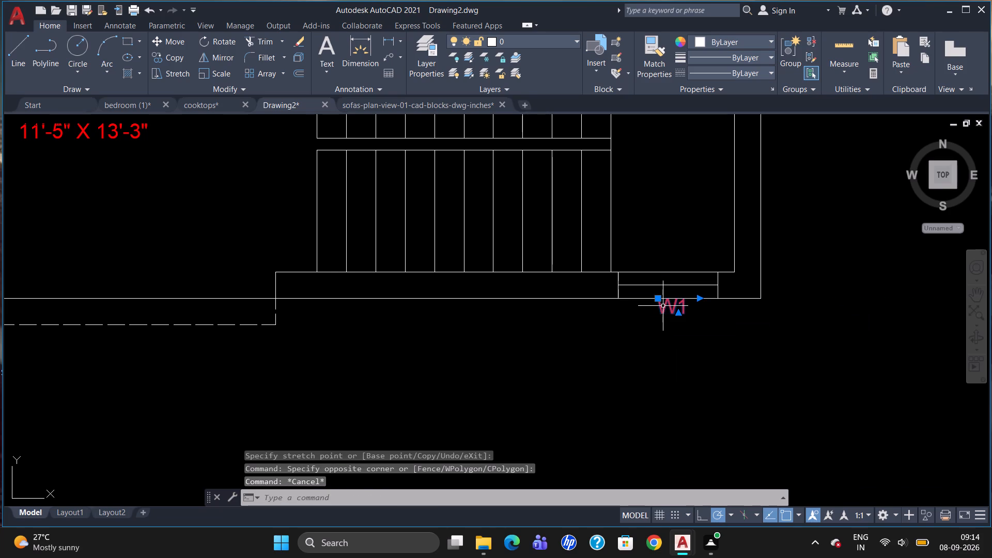
pyautogui.click(659, 298)
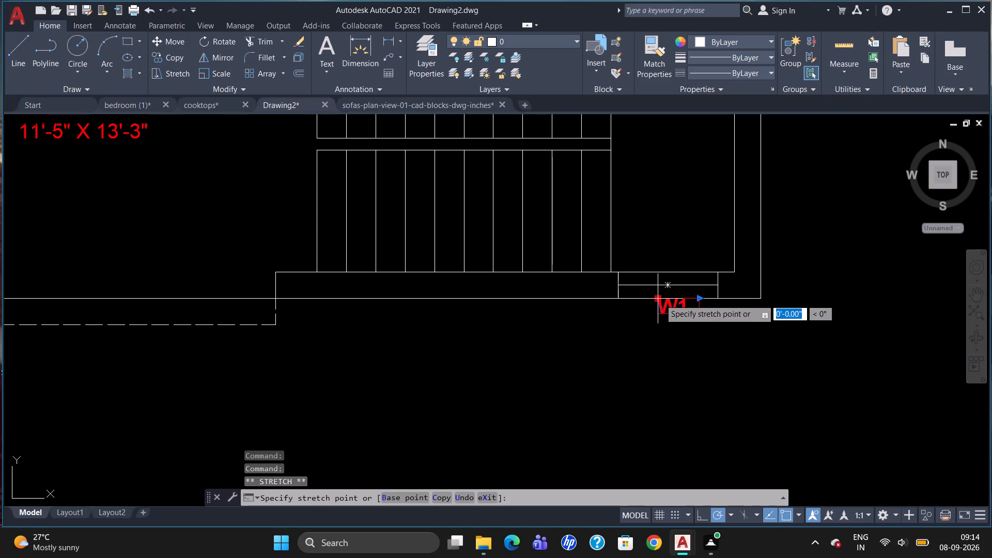
pyautogui.click(660, 306)
pyautogui.press('Escape')
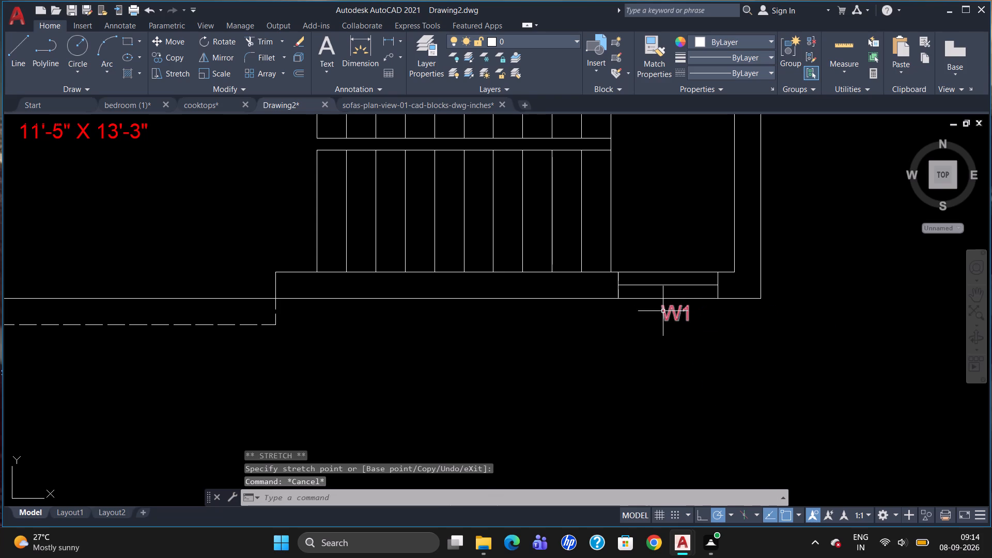
# Copy the W1 tag to just outside the puja room's west window.
pyautogui.click(664, 311)
pyautogui.write('CO')
pyautogui.press('Return')
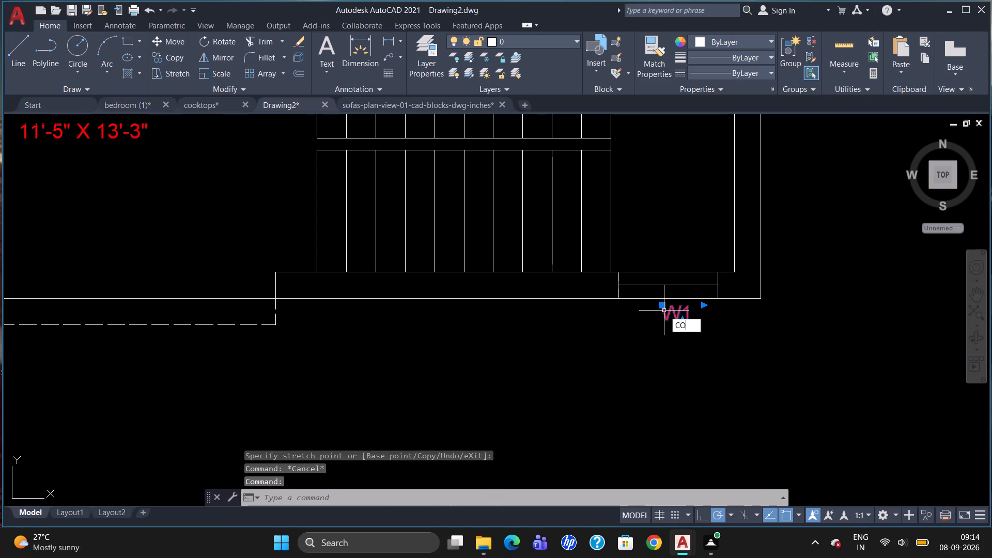
pyautogui.click(664, 311)
pyautogui.scroll(-3, 565, 321)
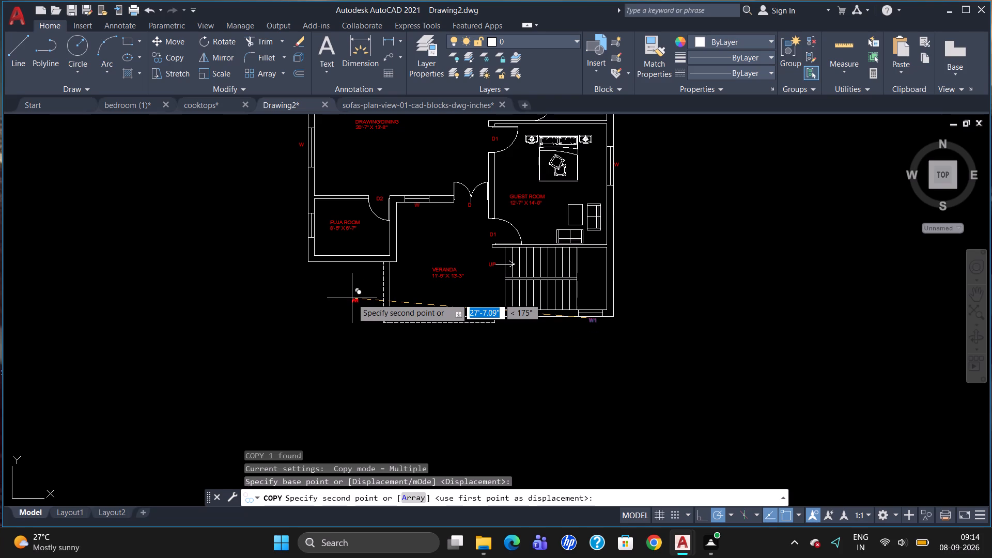
pyautogui.scroll(3, 285, 227)
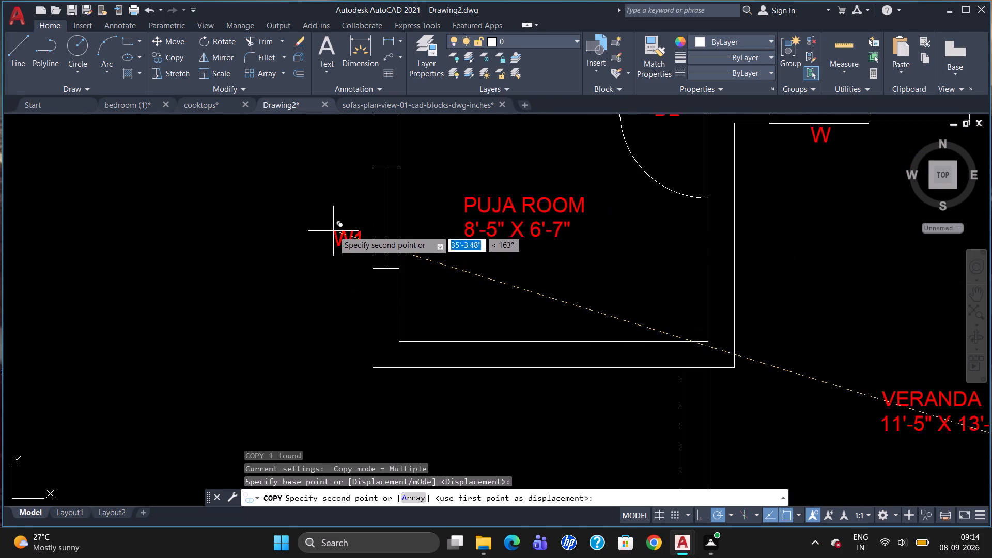
pyautogui.click(339, 217)
# Copy the W1 tag to just outside the kitchen's west window and end the copying.
pyautogui.scroll(-3, 355, 280)
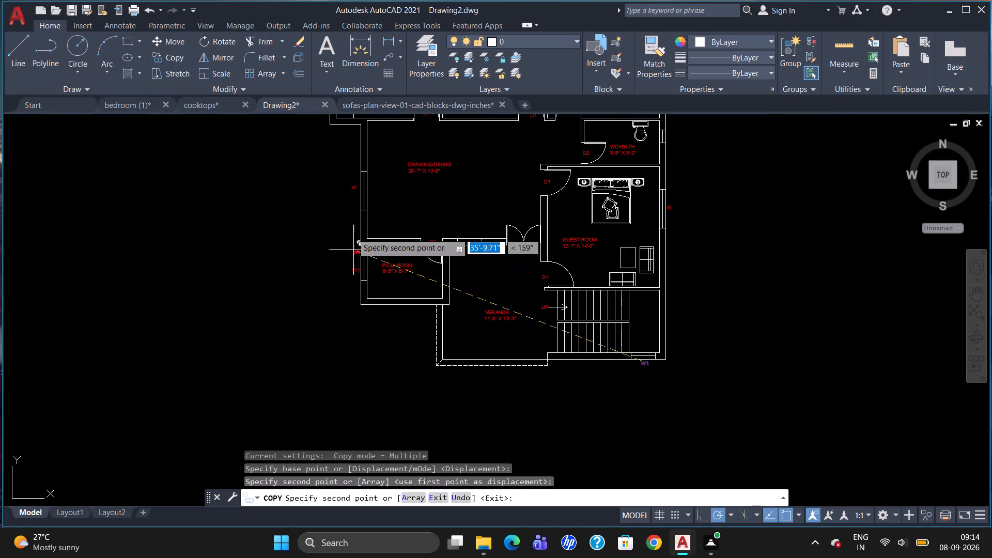
pyautogui.scroll(-4, 369, 286)
pyautogui.scroll(4, 364, 258)
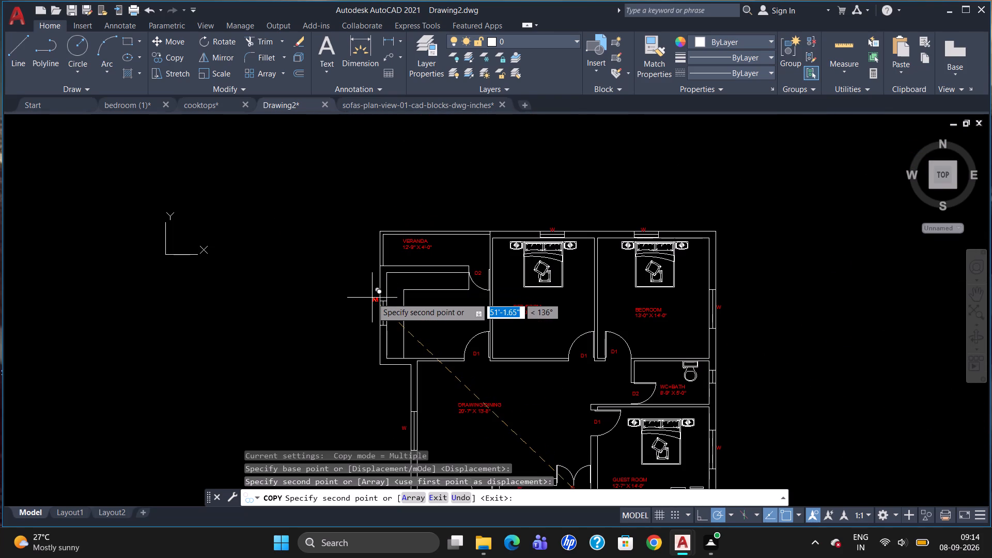
pyautogui.scroll(3, 372, 302)
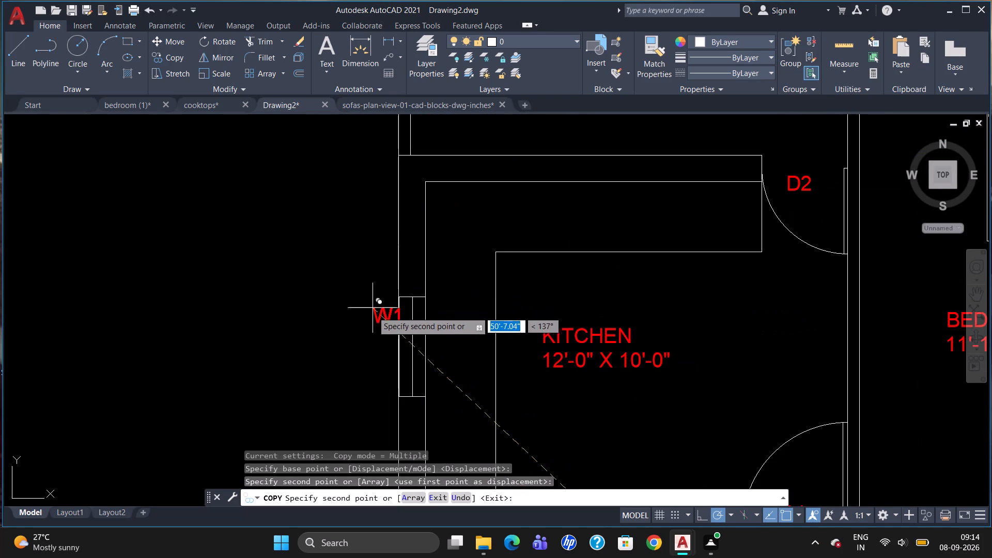
pyautogui.click(362, 337)
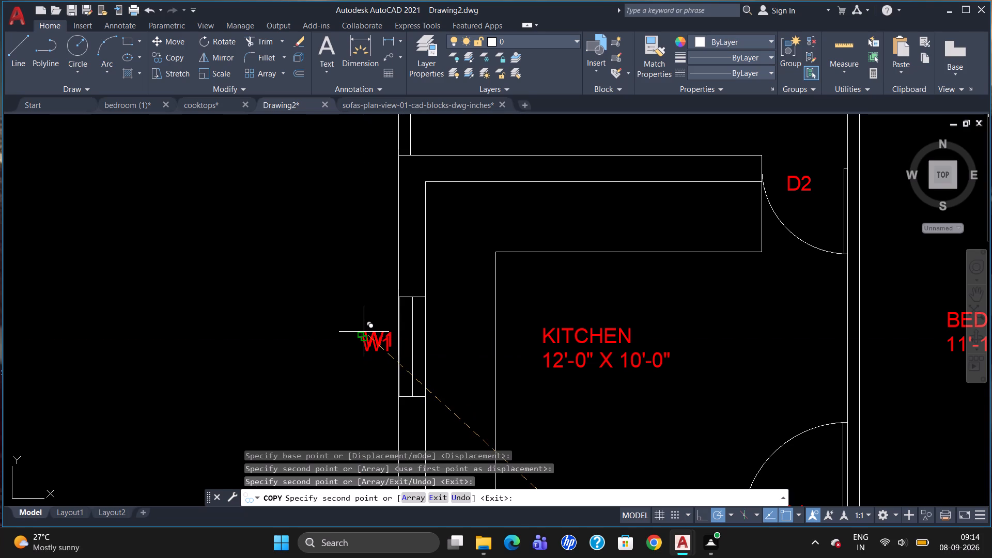
pyautogui.press('Escape')
# Add the tag V in red, 5" high, just outside the WC+bath's east wall opening.
pyautogui.scroll(-2, 358, 301)
pyautogui.scroll(-3, 587, 292)
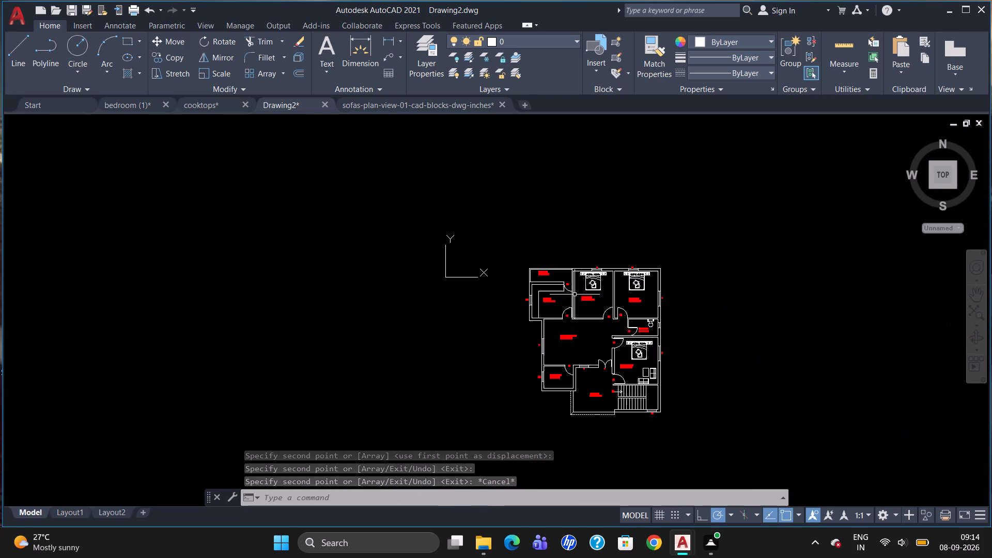
pyautogui.scroll(3, 633, 317)
pyautogui.scroll(3, 767, 405)
pyautogui.scroll(-3, 612, 275)
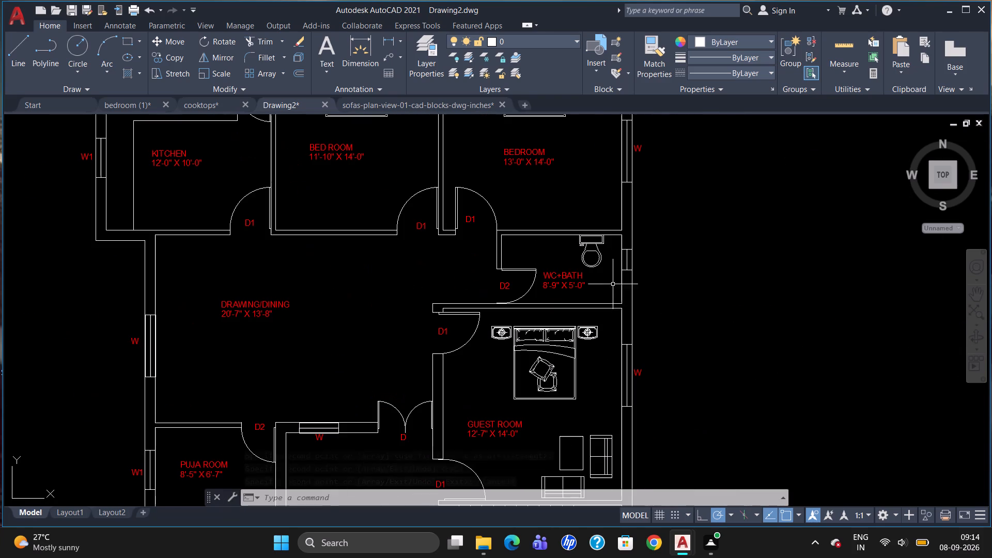
pyautogui.press('t')
pyautogui.press('Return')
pyautogui.scroll(2, 649, 275)
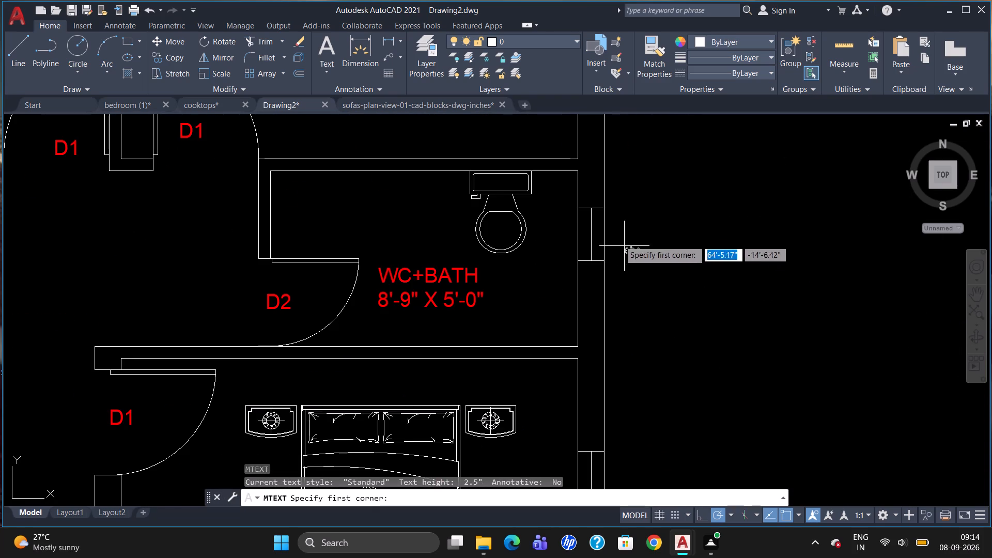
pyautogui.moveTo(614, 221); pyautogui.dragTo(621, 235)
pyautogui.click(607, 255)
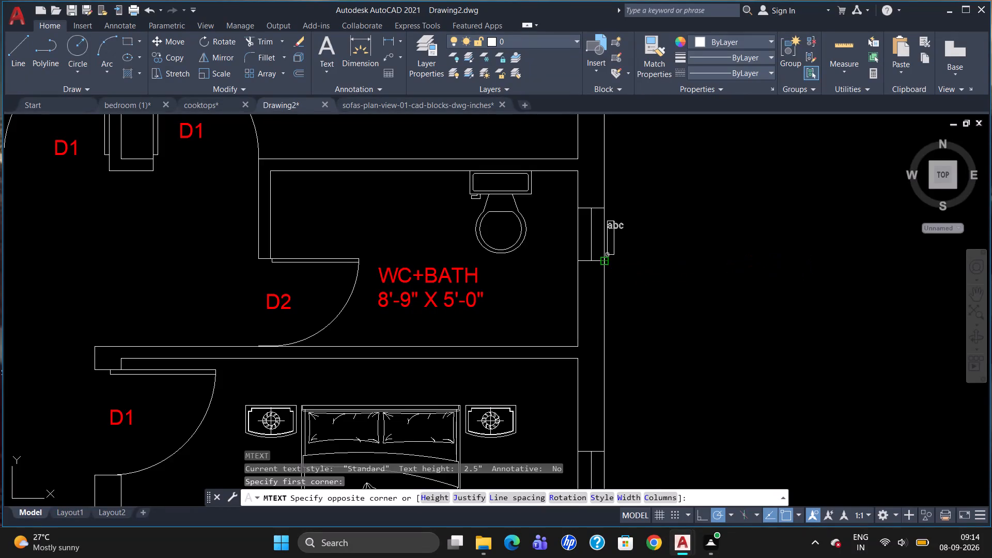
pyautogui.click(159, 58)
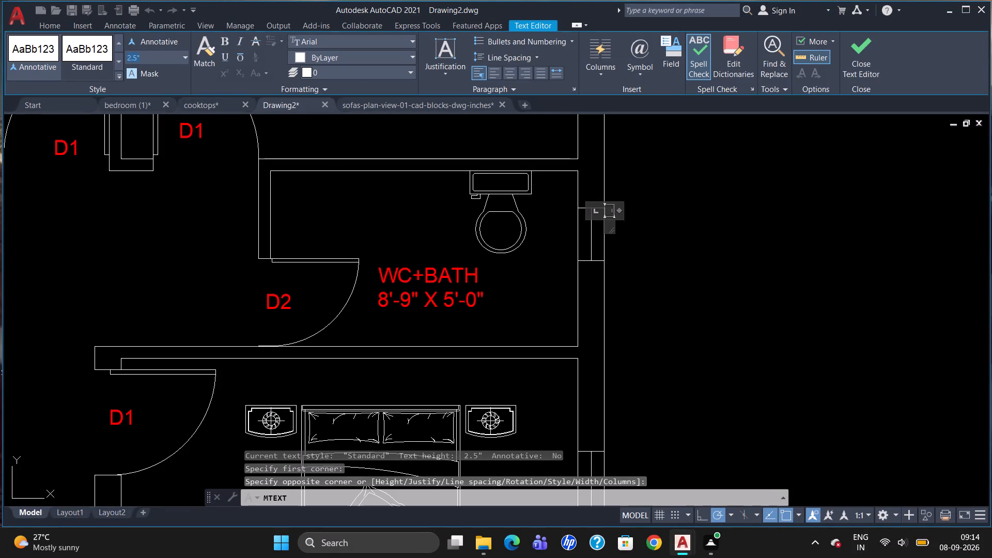
pyautogui.press('BackSpace')
pyautogui.press('5')
pyautogui.press('Return')
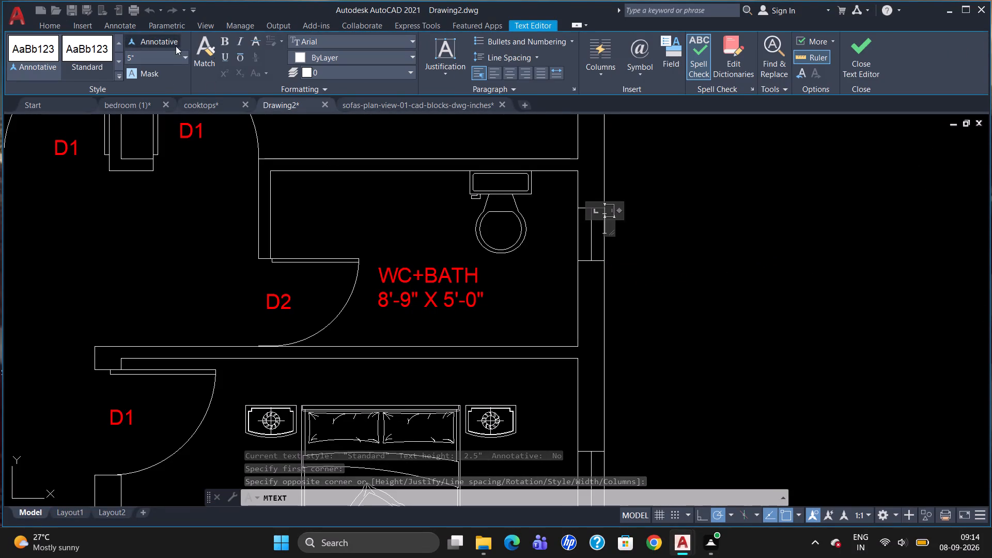
pyautogui.click(308, 52)
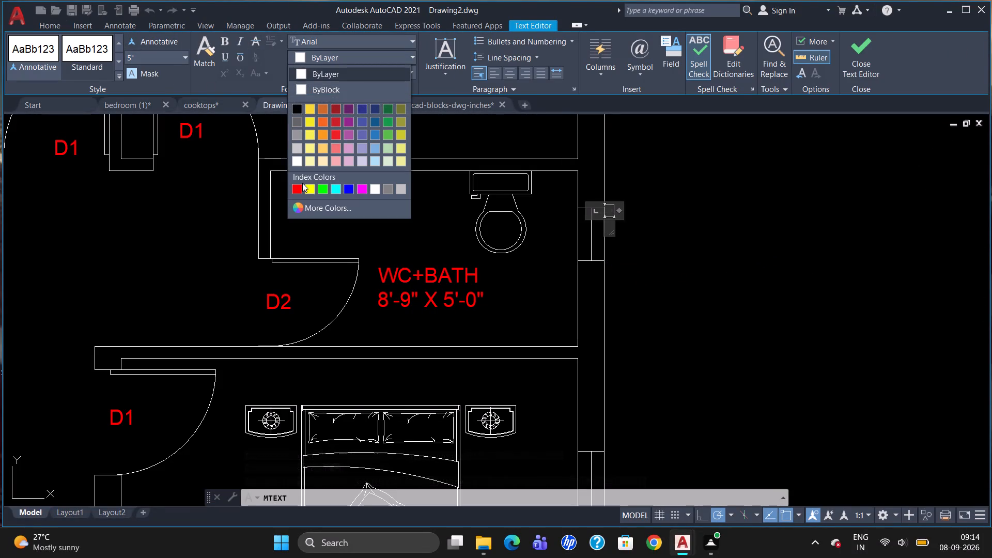
pyautogui.click(299, 186)
pyautogui.press('v')
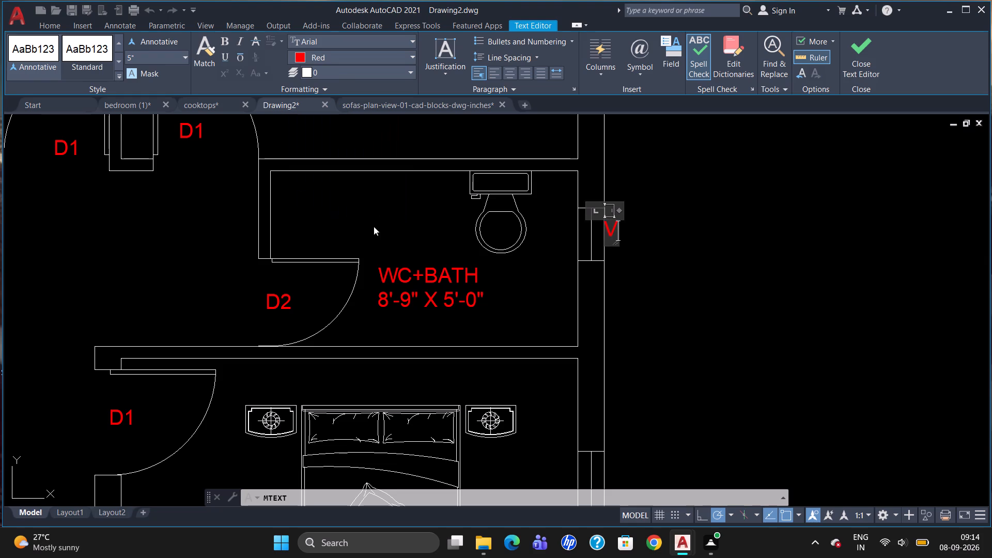
pyautogui.click(640, 266)
pyautogui.press('Escape')
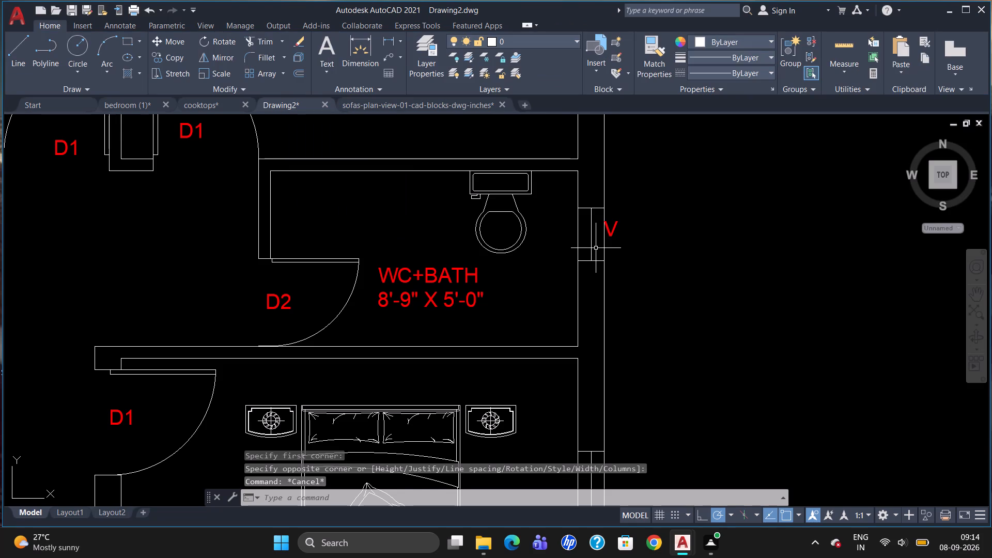
# Move the V tag about 0.6" east so it sits clear of the WC+bath's outer wall.
pyautogui.click(611, 229)
pyautogui.scroll(3, 611, 229)
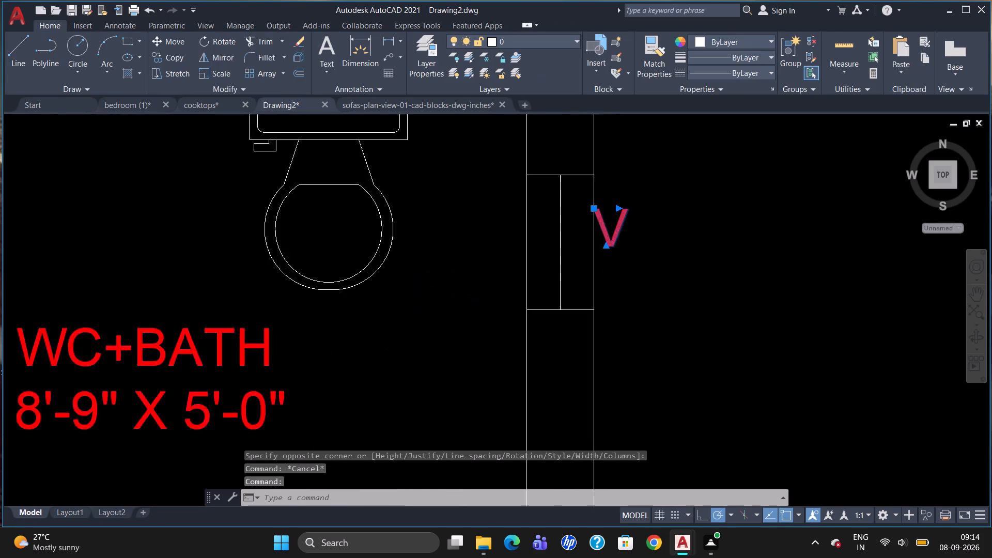
pyautogui.click(585, 197)
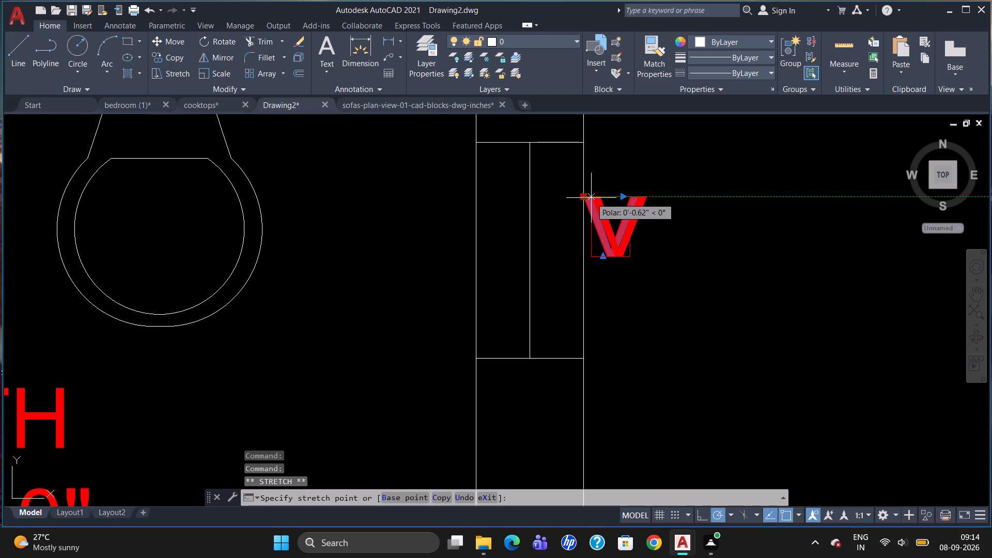
pyautogui.click(592, 198)
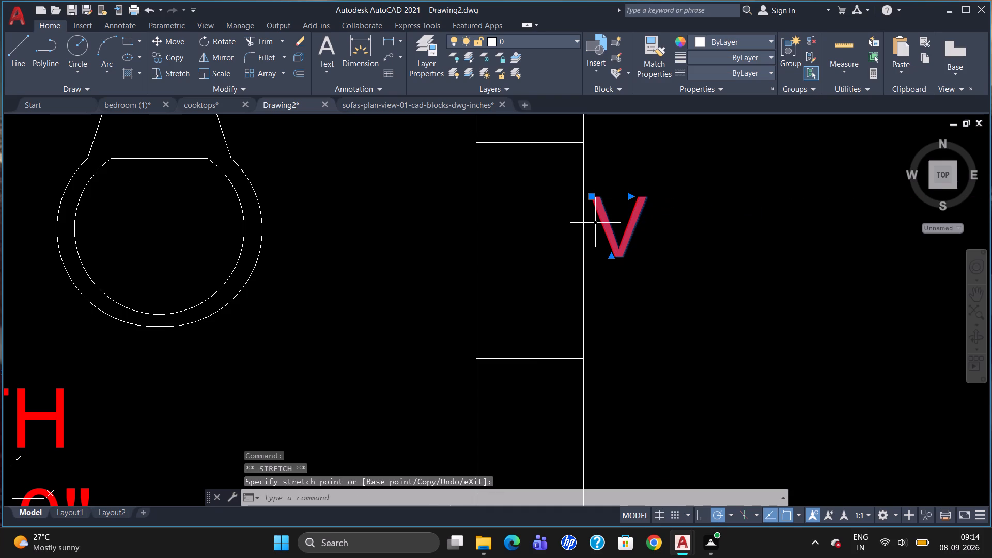
pyautogui.press('Escape')
# Move the DRAWING/DINING label a little east, closer to the middle of its room.
pyautogui.scroll(-5, 611, 198)
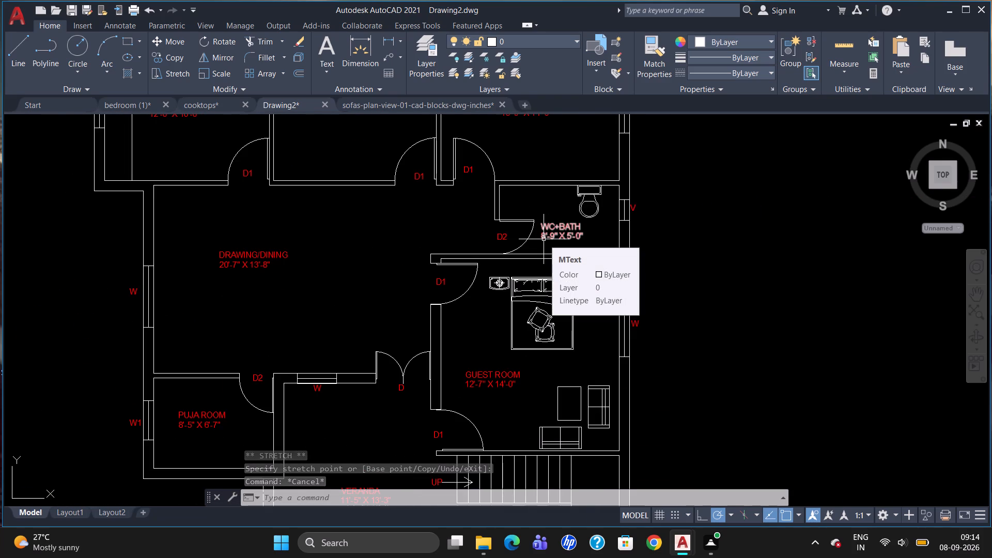
pyautogui.scroll(-1, 634, 233)
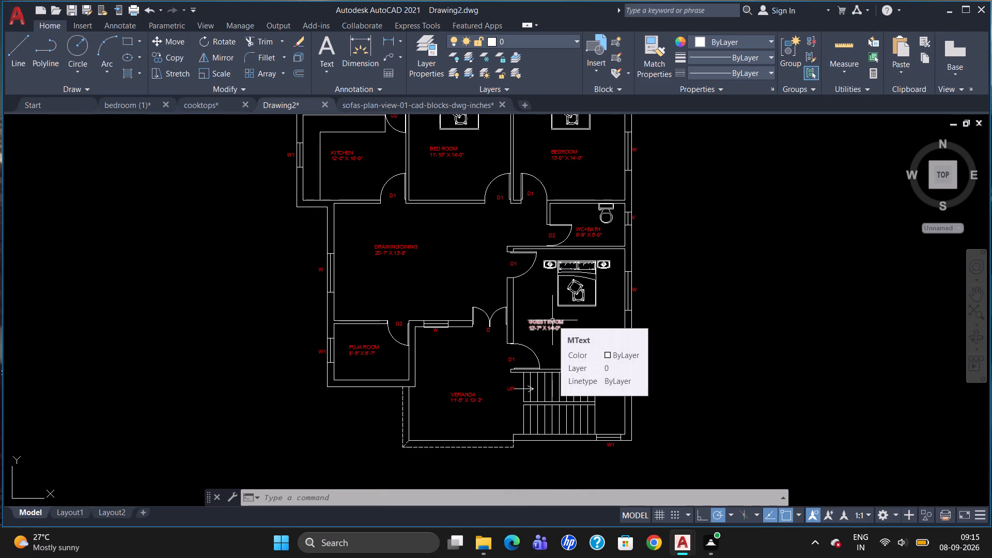
pyautogui.click(393, 245)
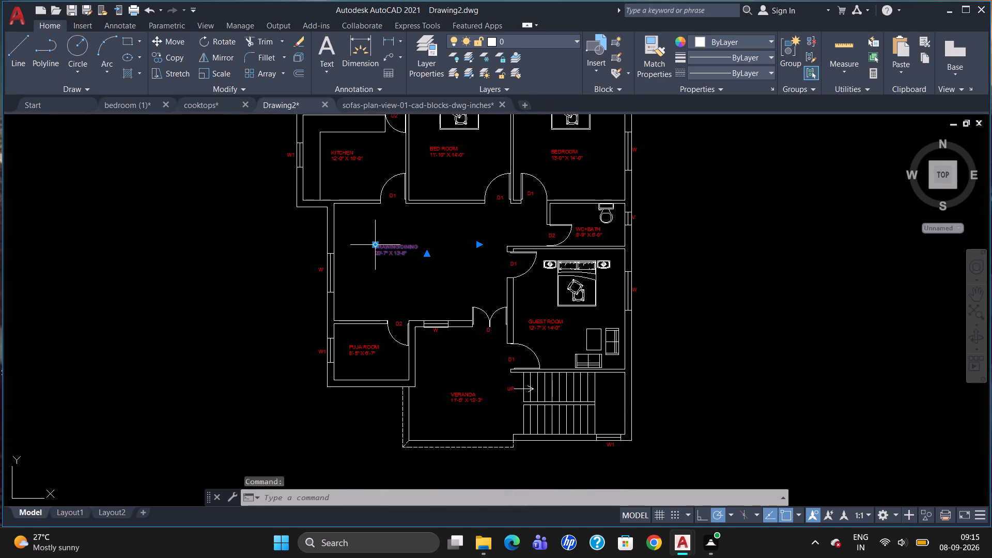
pyautogui.click(375, 242)
pyautogui.click(396, 245)
pyautogui.press('Escape')
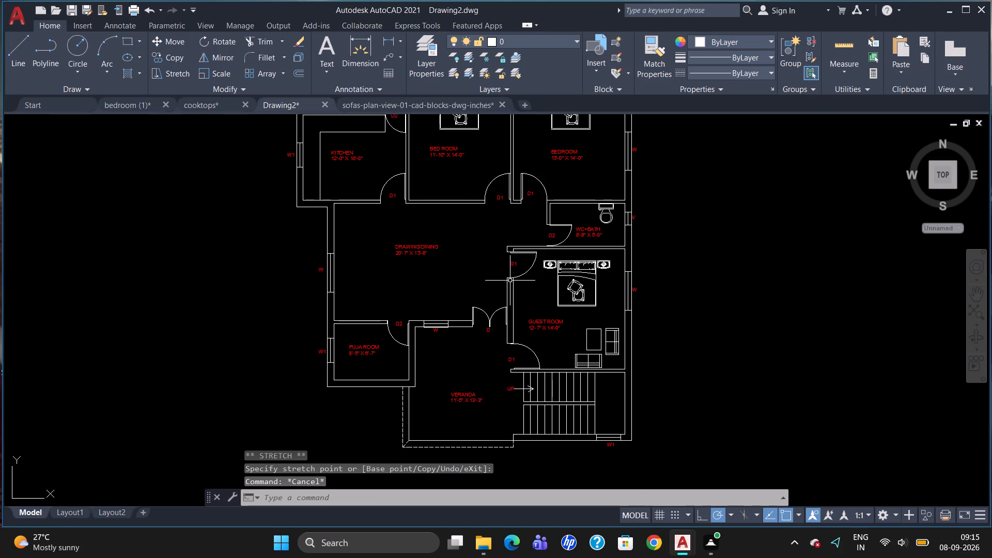
# Hatch the L-shaped kitchen counter with the ANSI31 pattern in colour 169,83,160 at scale 1.
pyautogui.scroll(-2, 540, 255)
pyautogui.scroll(2, 542, 316)
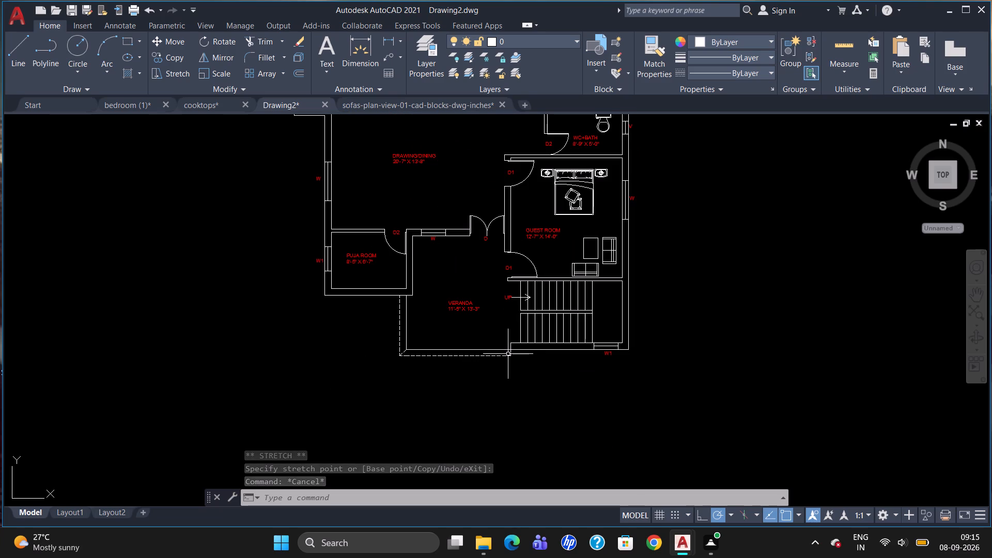
pyautogui.scroll(-1, 507, 367)
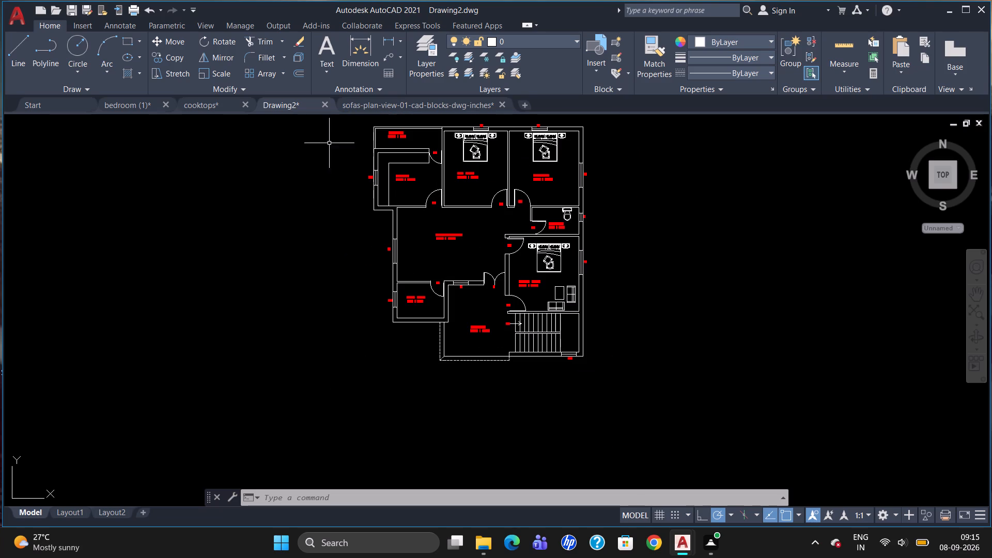
pyautogui.scroll(2, 367, 152)
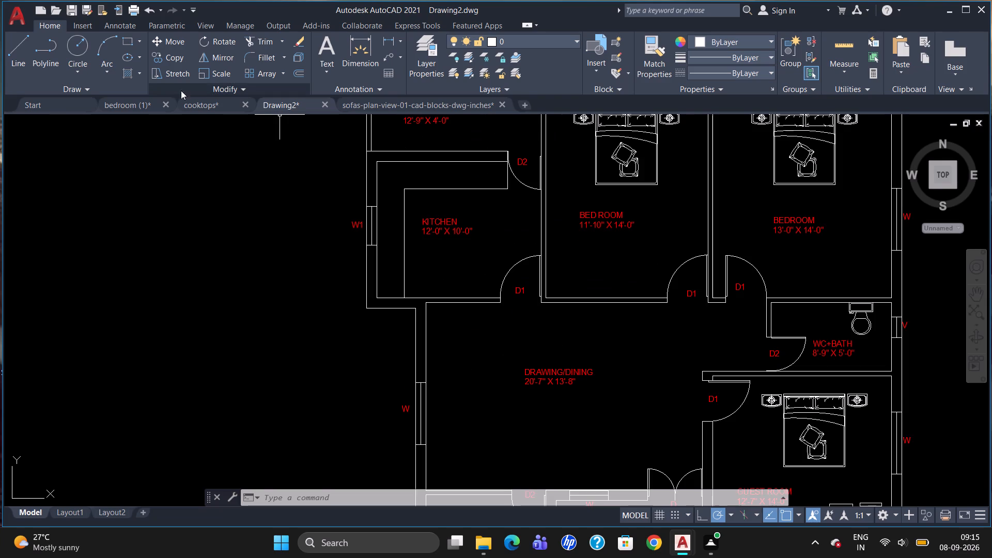
pyautogui.click(139, 70)
pyautogui.click(149, 90)
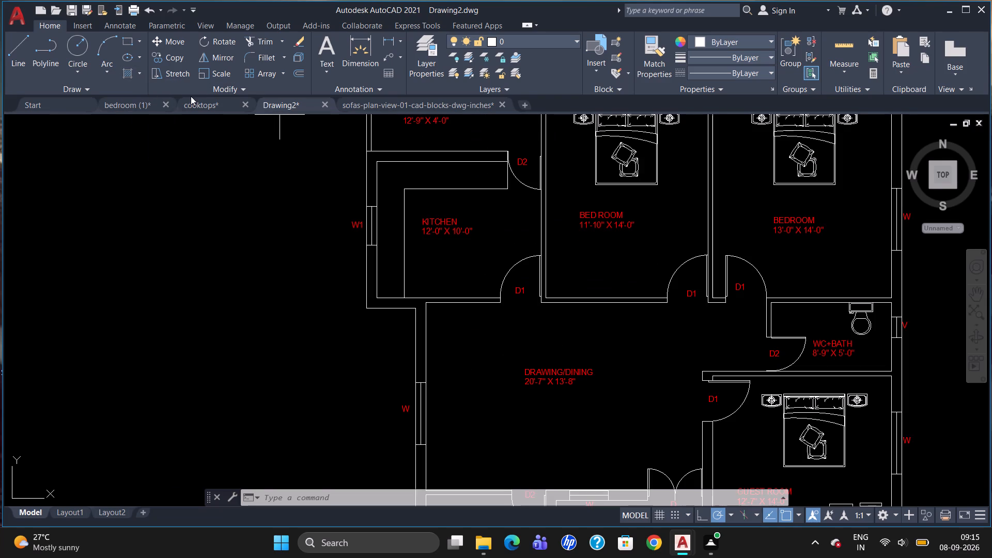
pyautogui.click(360, 41)
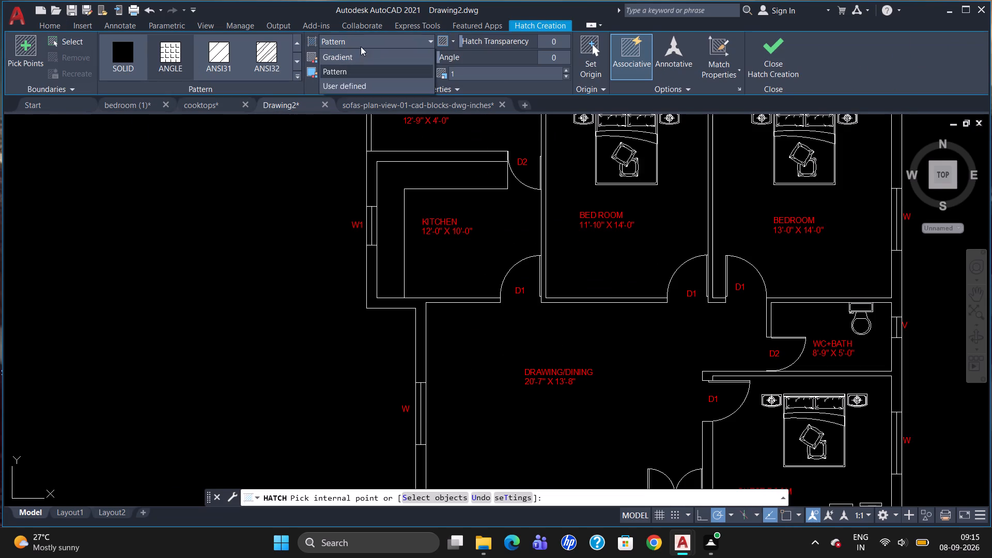
pyautogui.click(367, 67)
pyautogui.click(369, 40)
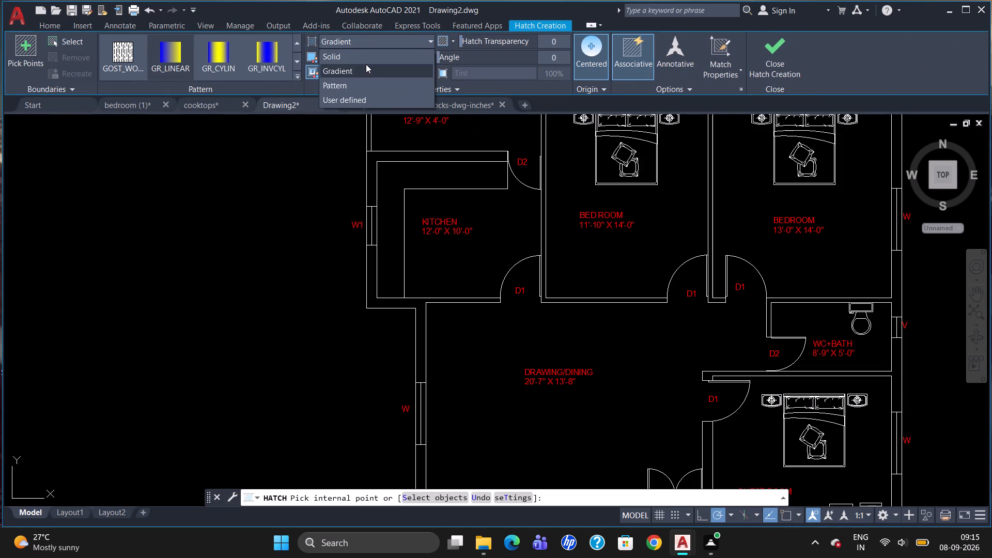
pyautogui.click(362, 87)
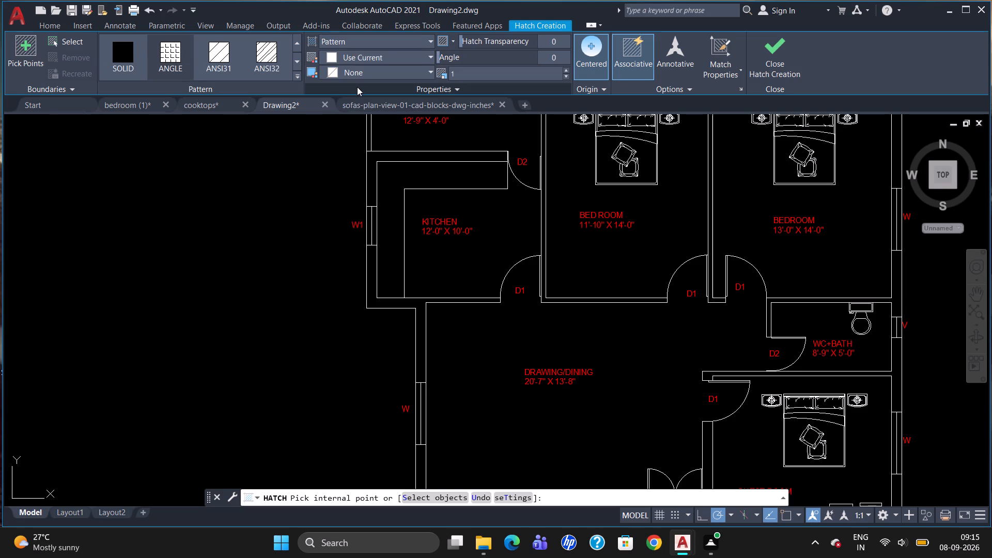
pyautogui.click(375, 59)
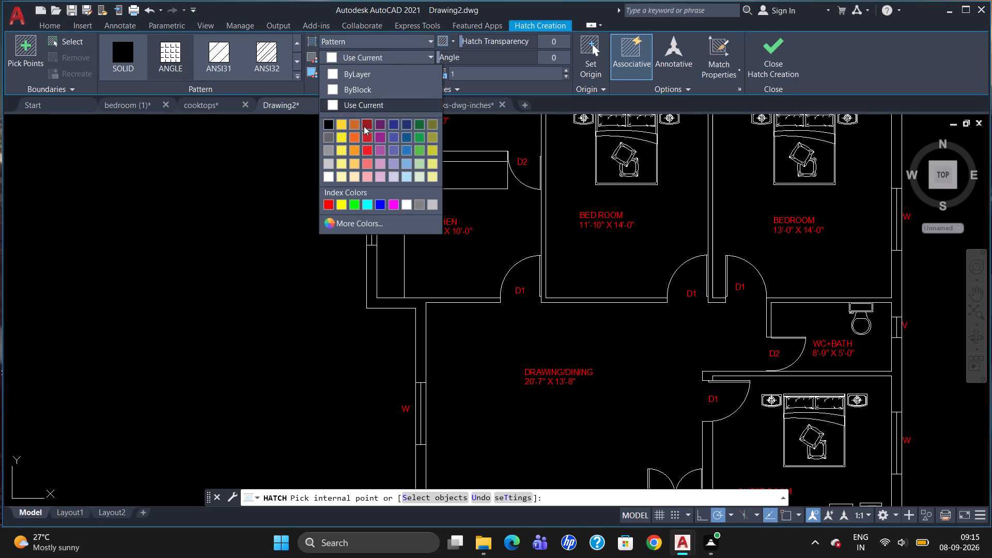
pyautogui.click(380, 148)
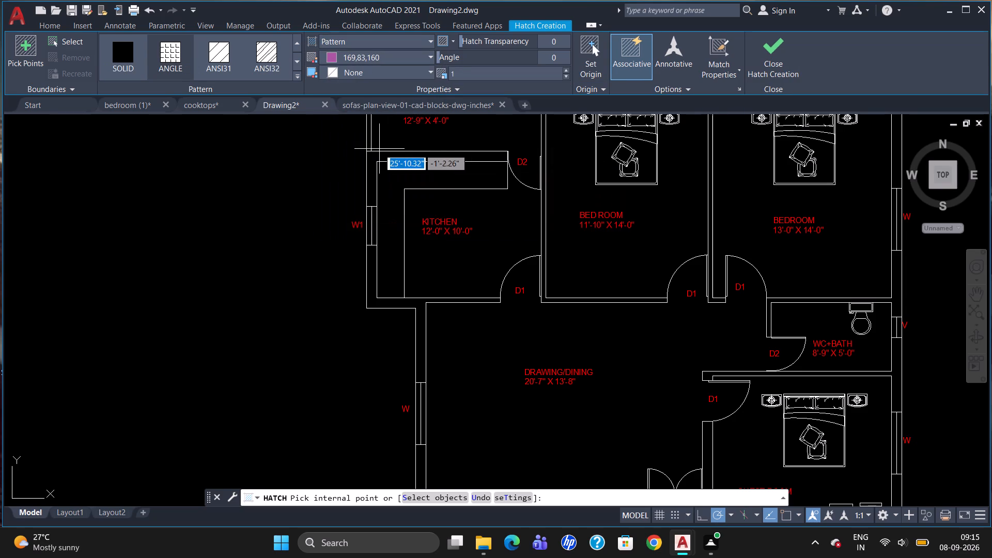
pyautogui.click(225, 57)
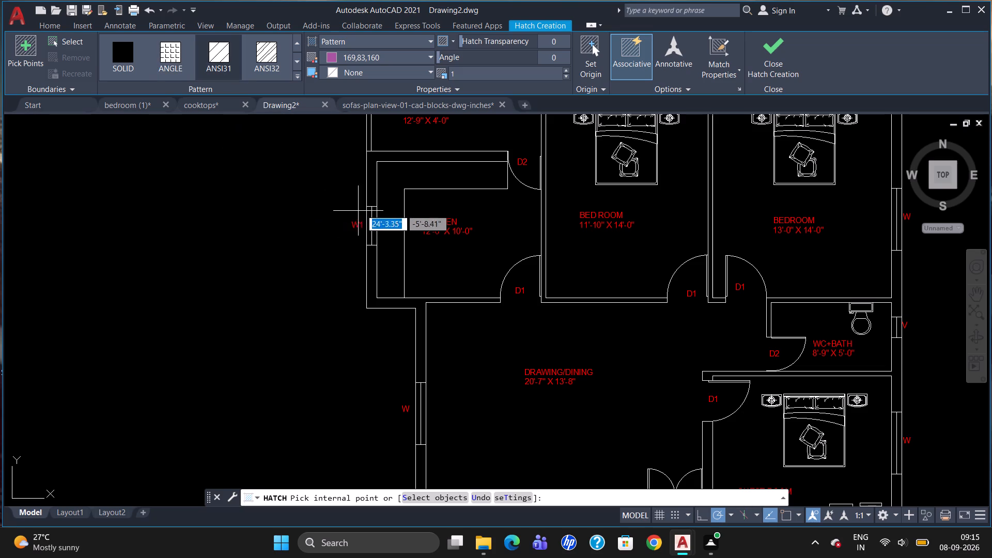
pyautogui.click(392, 196)
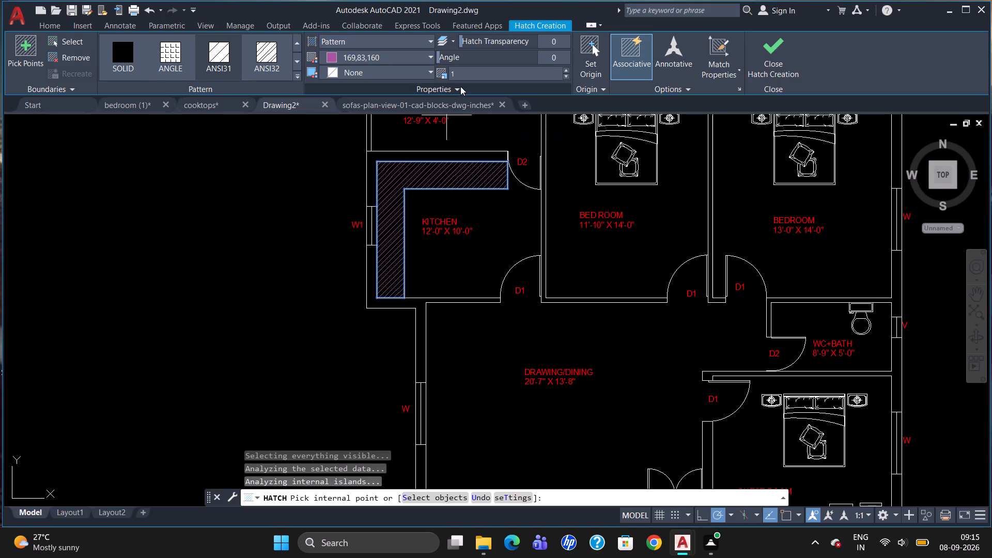
pyautogui.press('Escape')
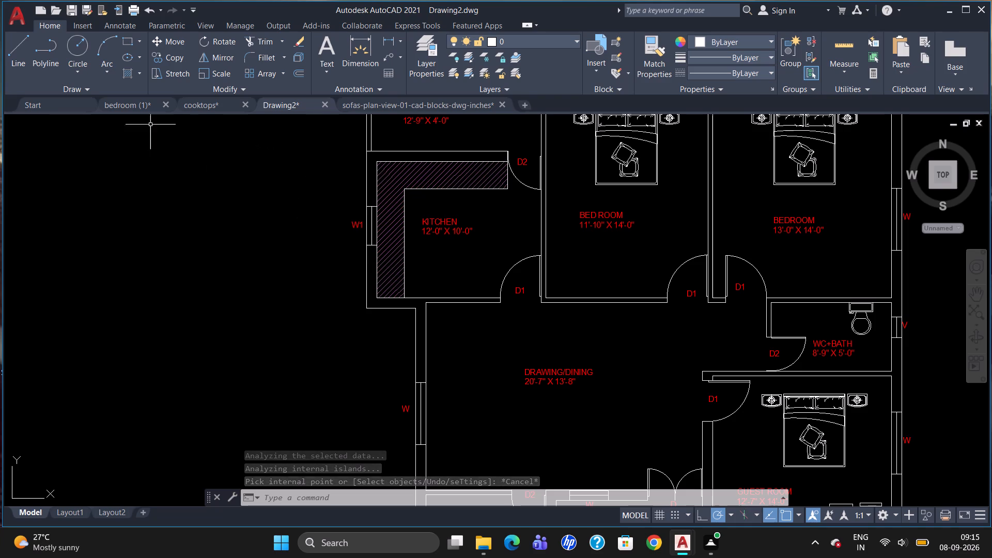
# Hatch the thin north and west walls of the VERANDA beside the kitchen with the ANSI31 pattern in colour 169,83,160 at scale 1.
pyautogui.scroll(-1, 392, 258)
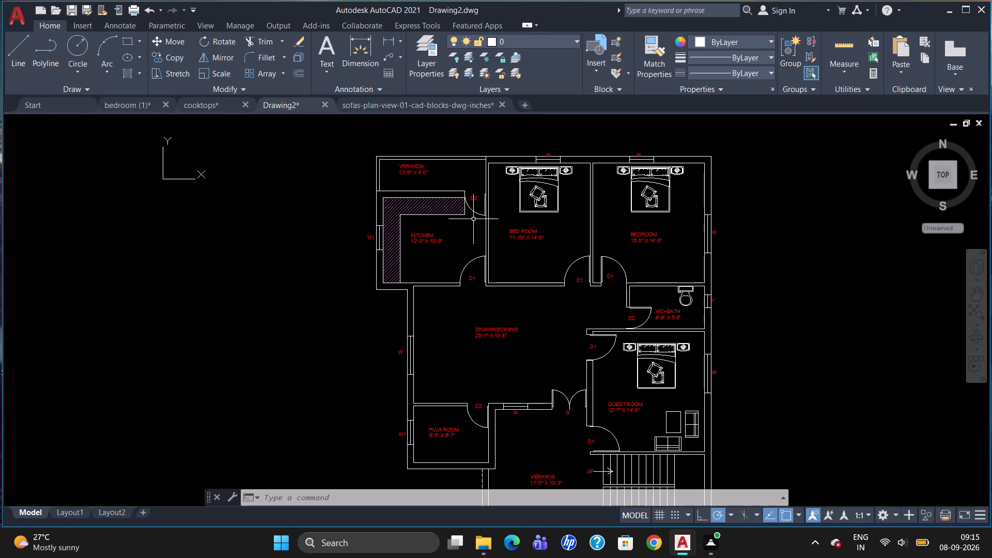
pyautogui.click(137, 69)
pyautogui.click(148, 89)
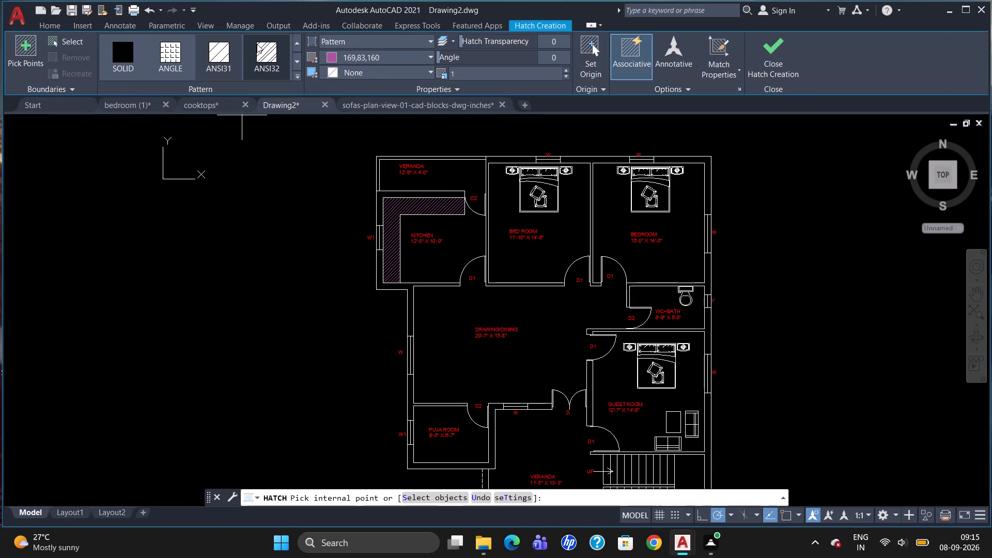
pyautogui.click(220, 47)
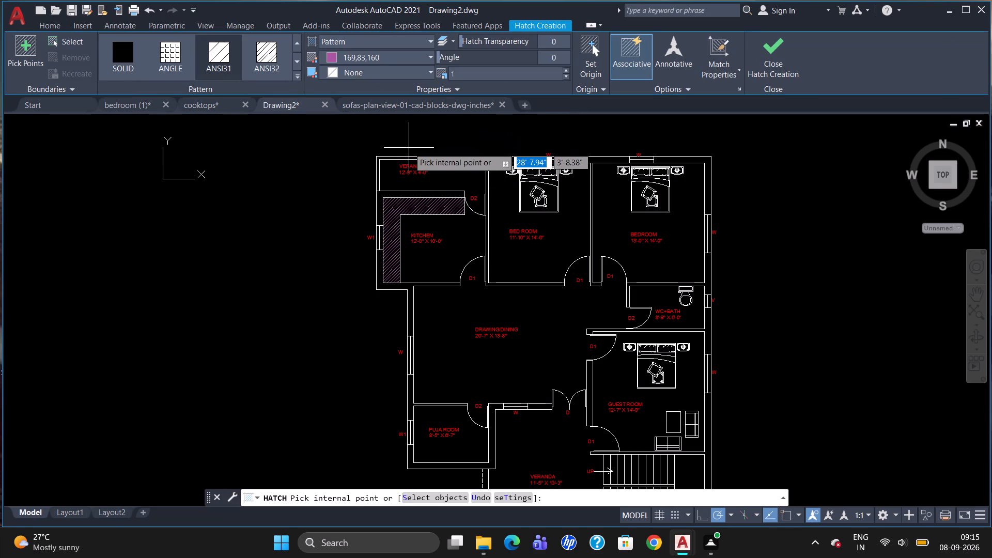
pyautogui.scroll(4, 409, 148)
pyautogui.click(408, 209)
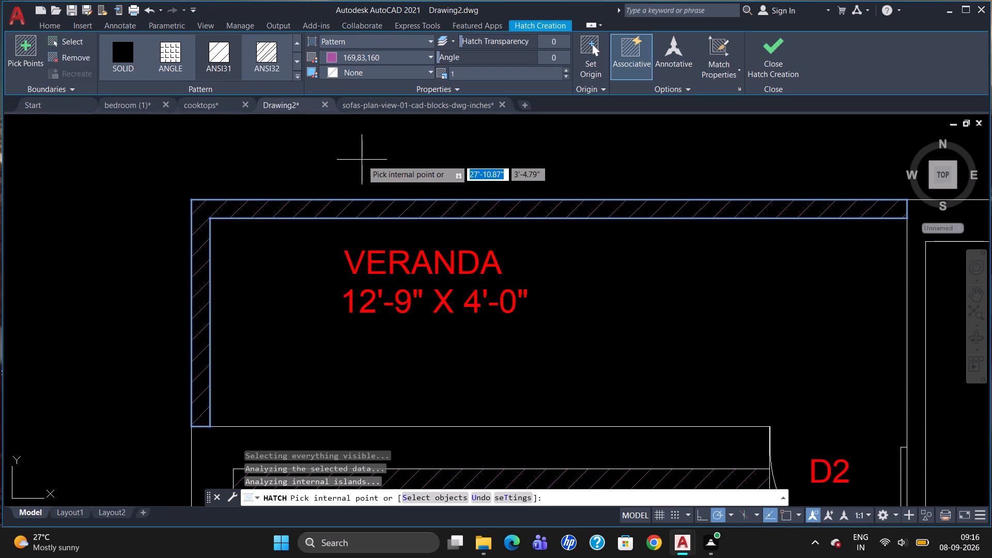
pyautogui.press('Escape')
# Fill the kitchen's north, west and south walls and the adjoining west wall of DRAWING/DINING with a Solid hatch in colour 153,27,30.
pyautogui.scroll(-3, 354, 158)
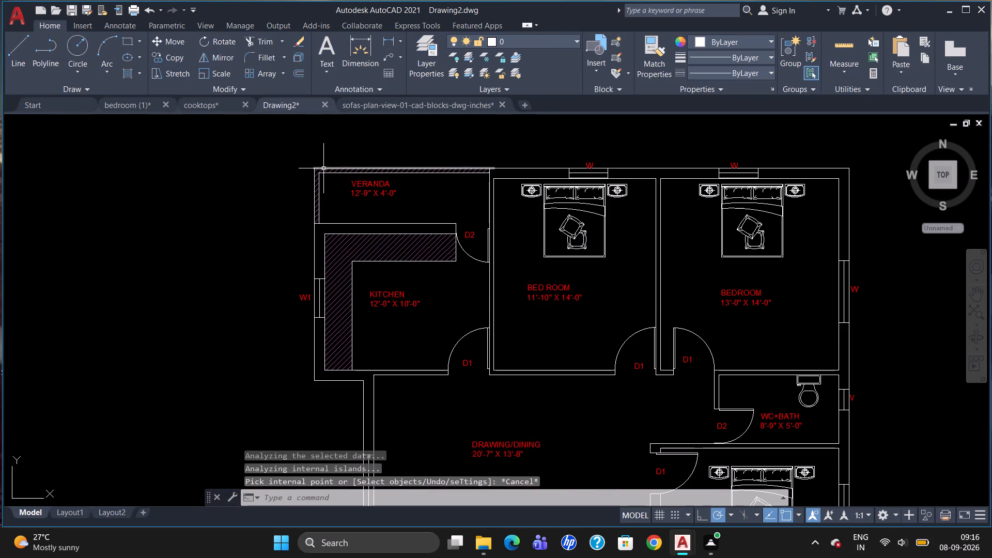
pyautogui.click(138, 70)
pyautogui.click(145, 91)
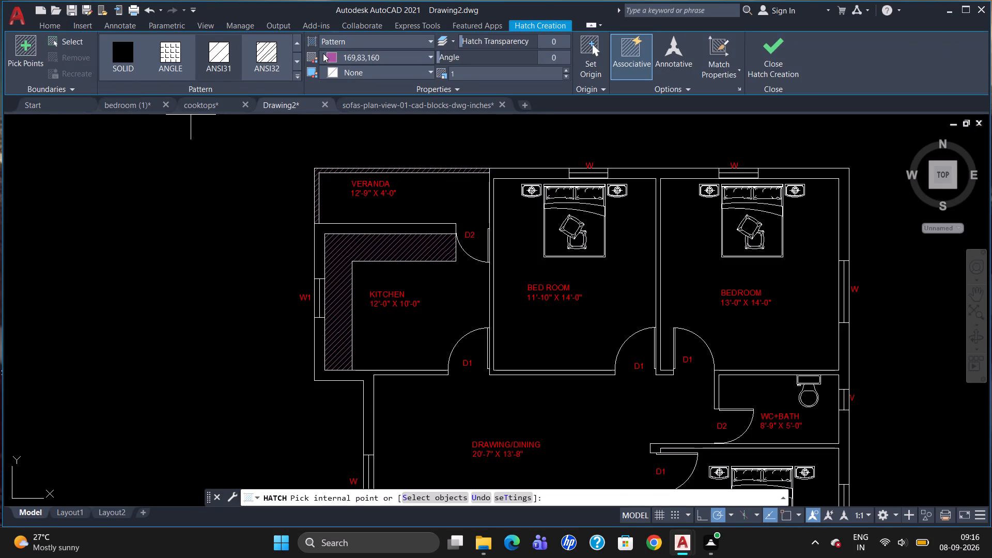
pyautogui.click(342, 42)
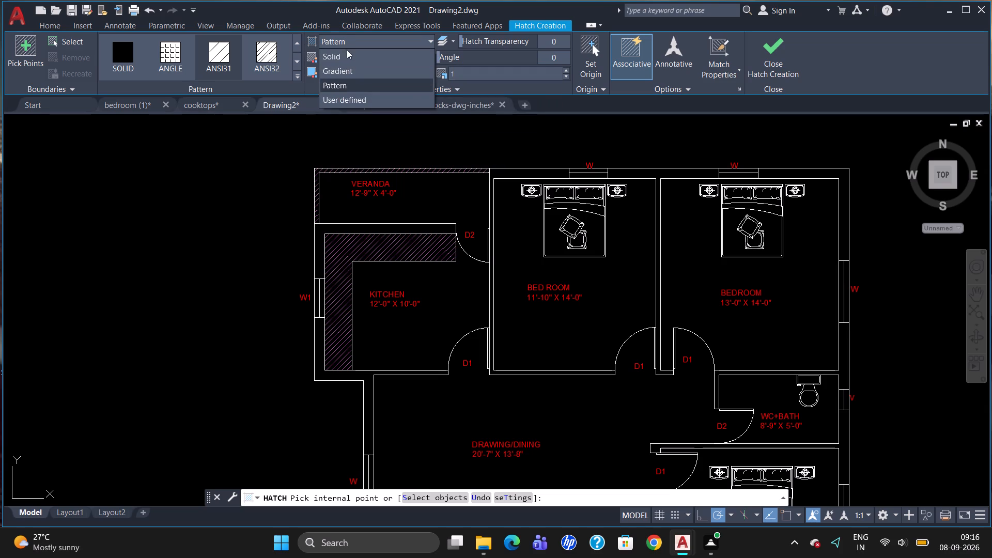
pyautogui.click(347, 54)
pyautogui.click(350, 58)
pyautogui.click(363, 123)
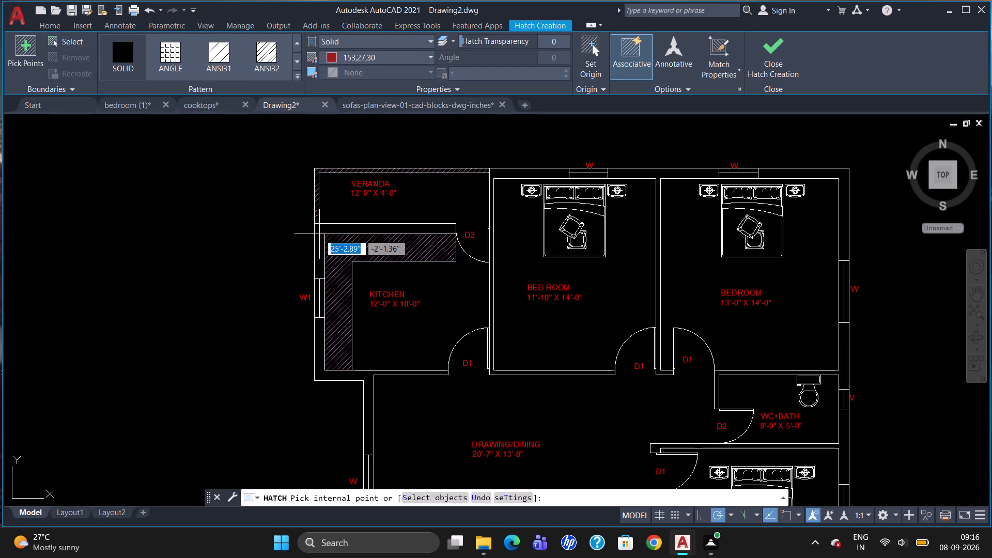
pyautogui.click(319, 234)
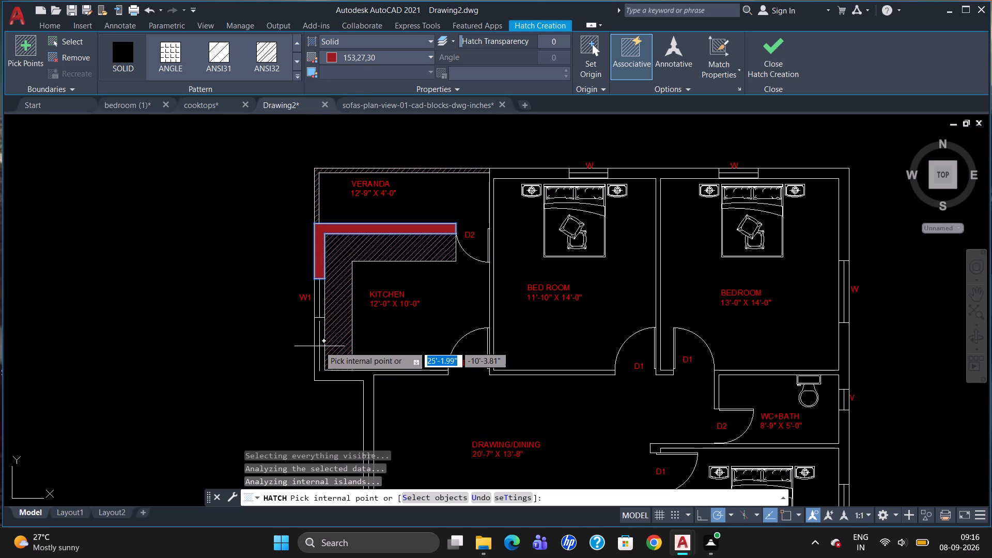
pyautogui.click(319, 346)
# Extend the solid fill to the two bedrooms' north walls, the partitions beside and between them, and the upper part of the east wall.
pyautogui.scroll(-2, 396, 185)
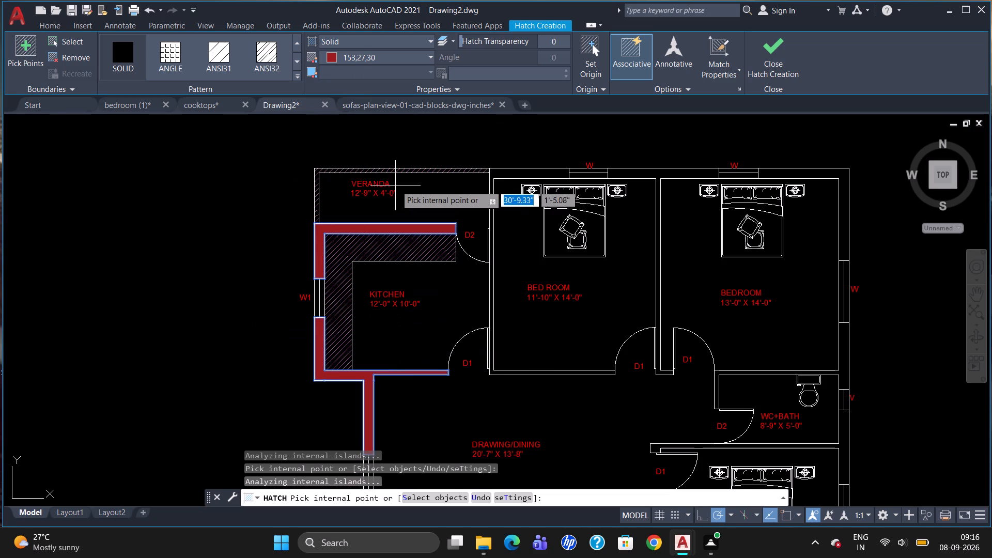
pyautogui.scroll(3, 456, 254)
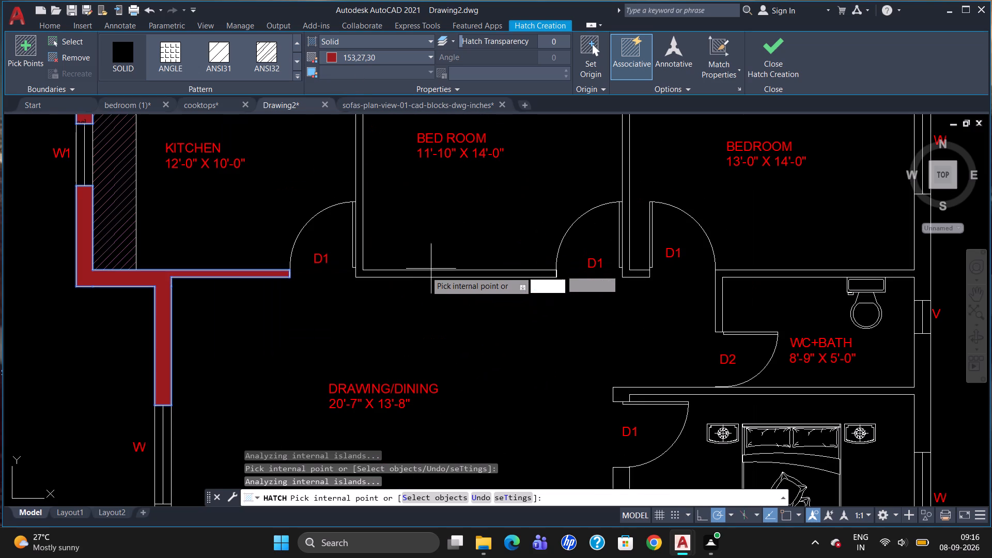
pyautogui.click(423, 273)
pyautogui.scroll(-3, 420, 291)
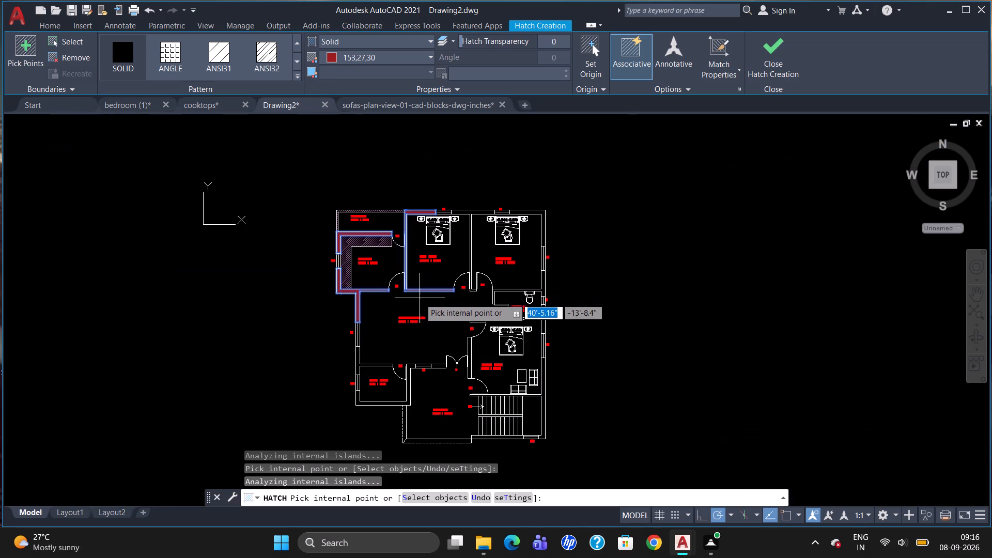
pyautogui.scroll(4, 454, 204)
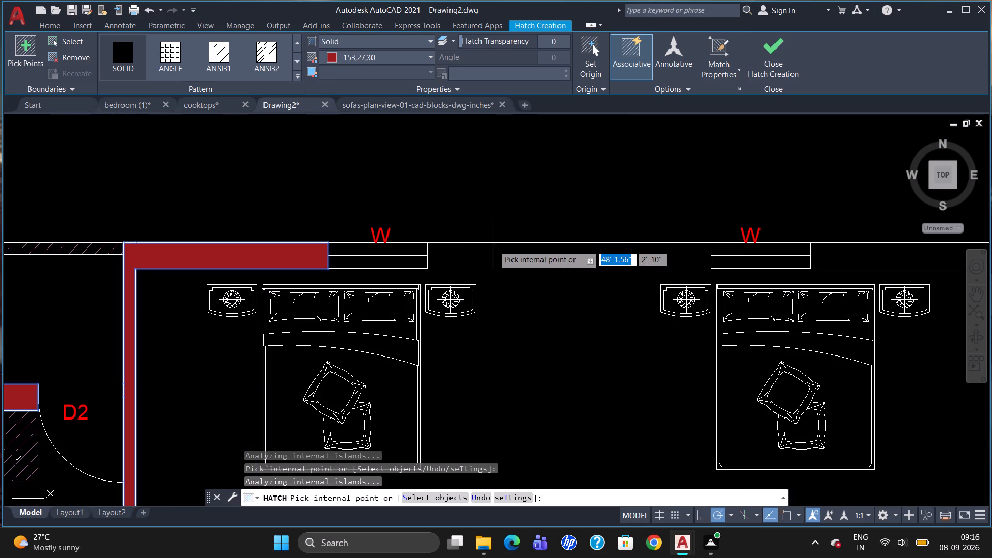
pyautogui.click(503, 258)
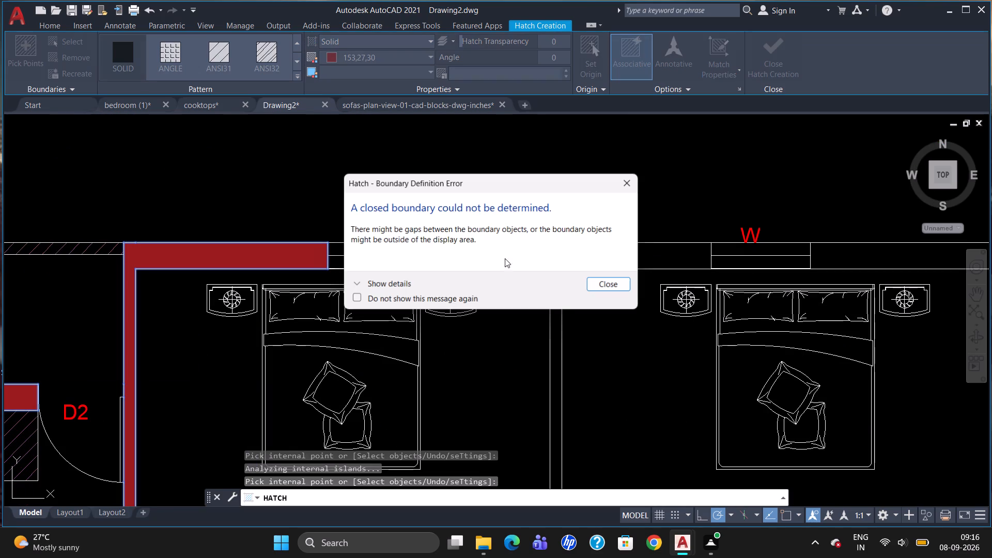
pyautogui.click(626, 182)
pyautogui.scroll(-1, 533, 190)
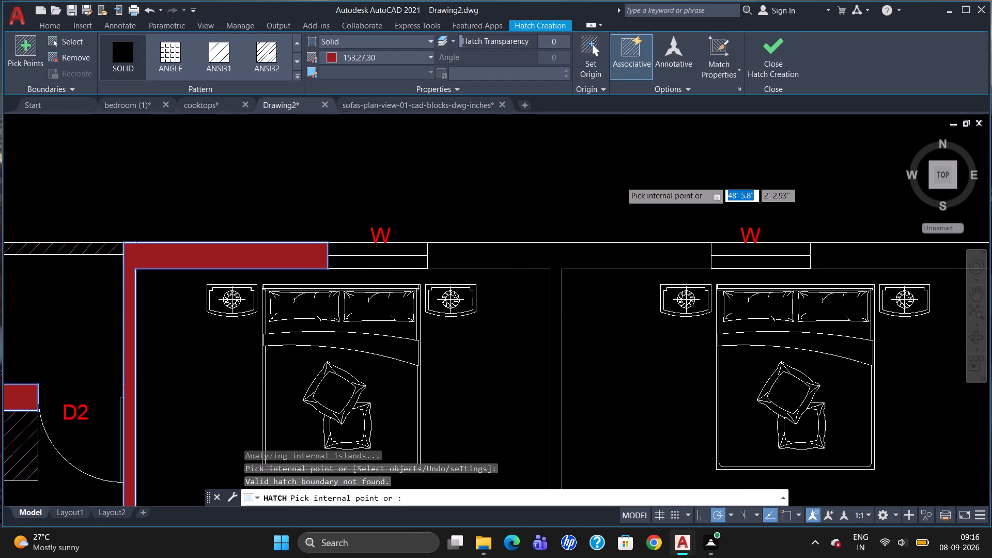
pyautogui.scroll(-2, 533, 190)
pyautogui.scroll(3, 563, 257)
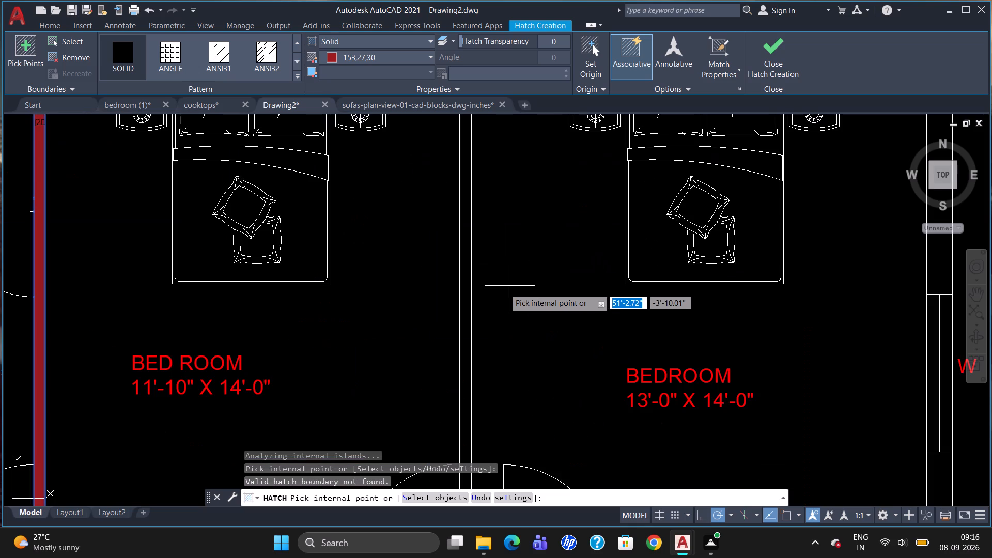
pyautogui.scroll(-2, 502, 289)
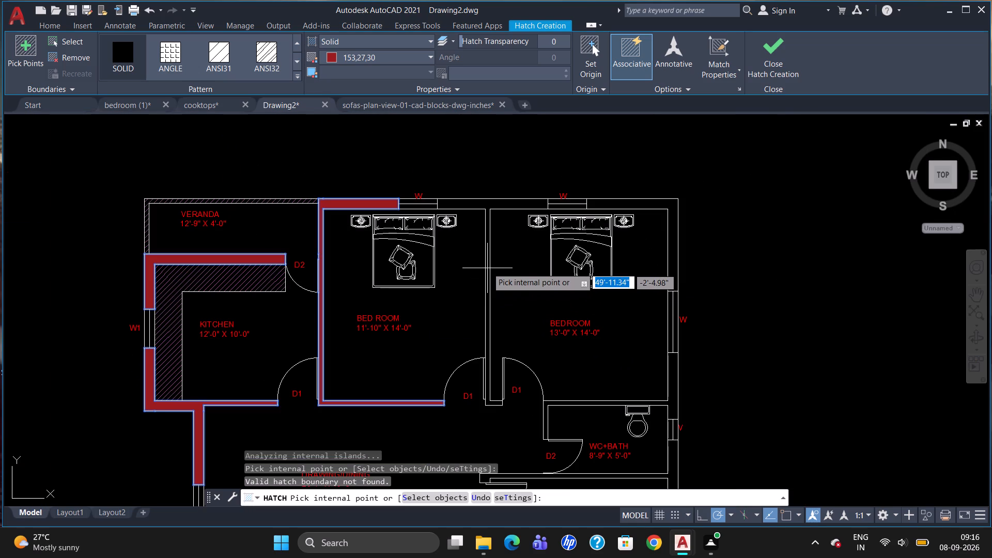
pyautogui.click(487, 268)
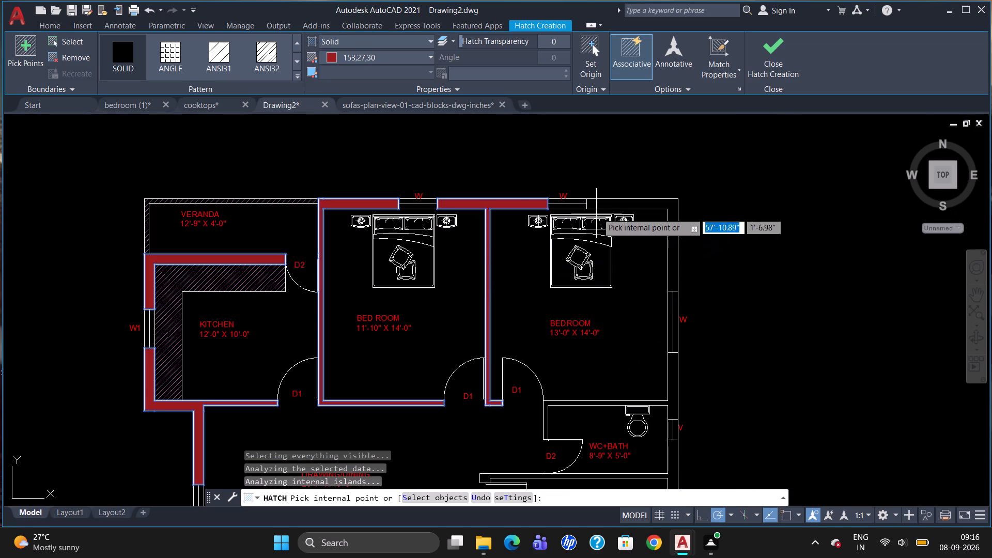
pyautogui.click(635, 200)
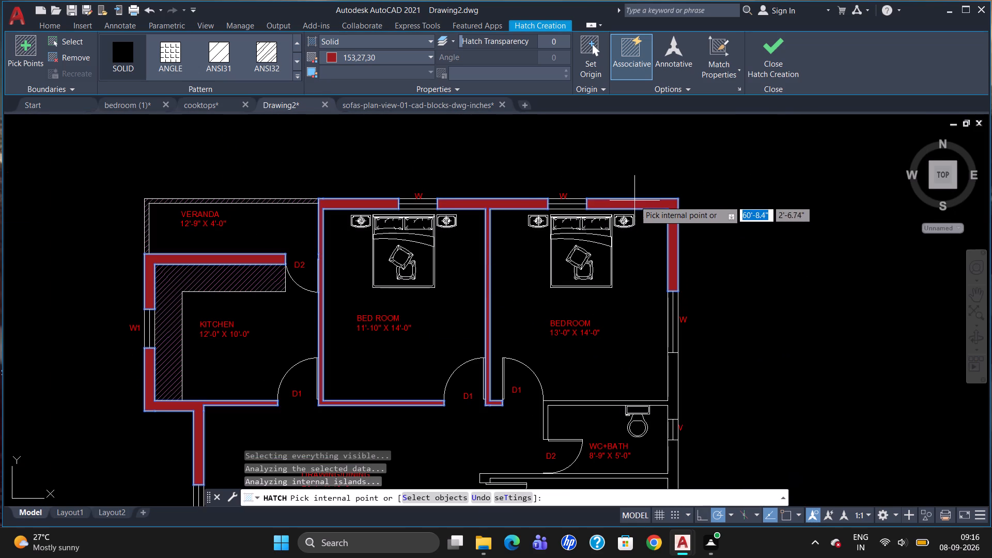
# Extend the solid fill to the WC+BATH walls, the rest of the east outer wall, and the wall between guest room and staircase.
pyautogui.scroll(-2, 652, 187)
pyautogui.scroll(1, 669, 286)
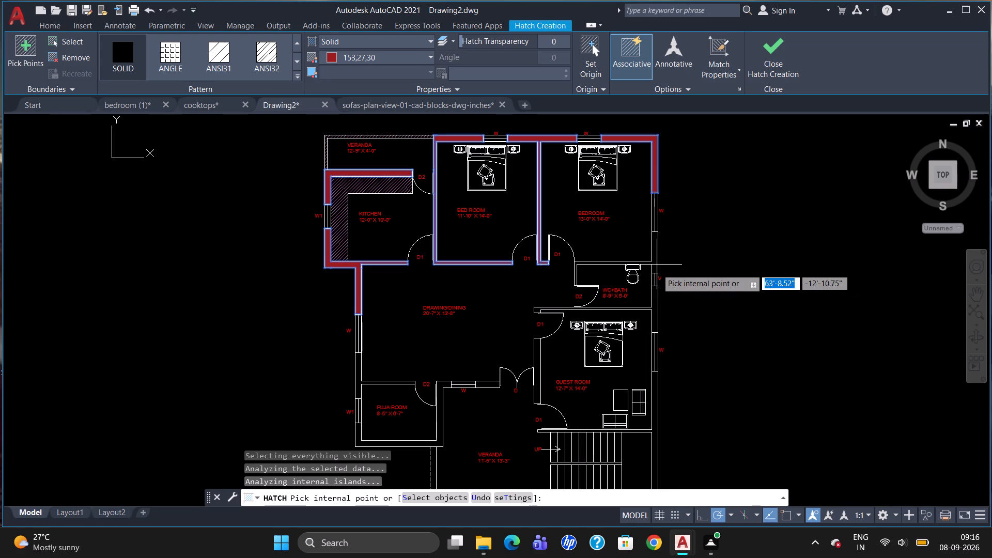
pyautogui.click(652, 262)
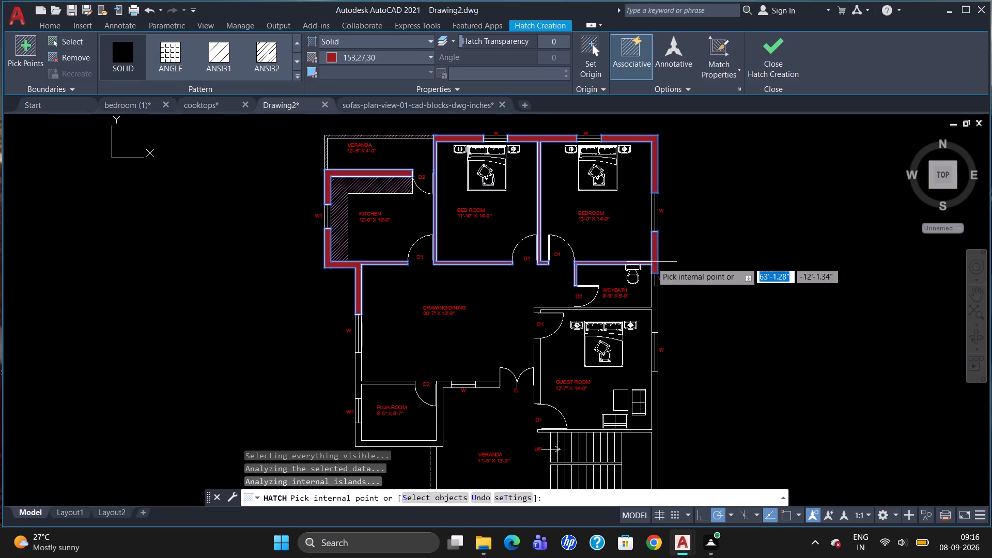
pyautogui.click(653, 304)
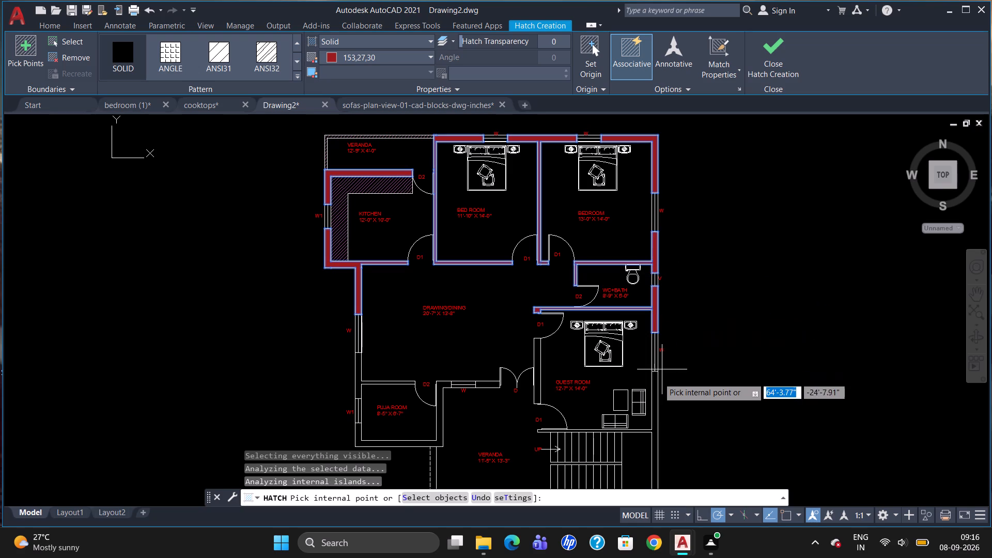
pyautogui.click(655, 389)
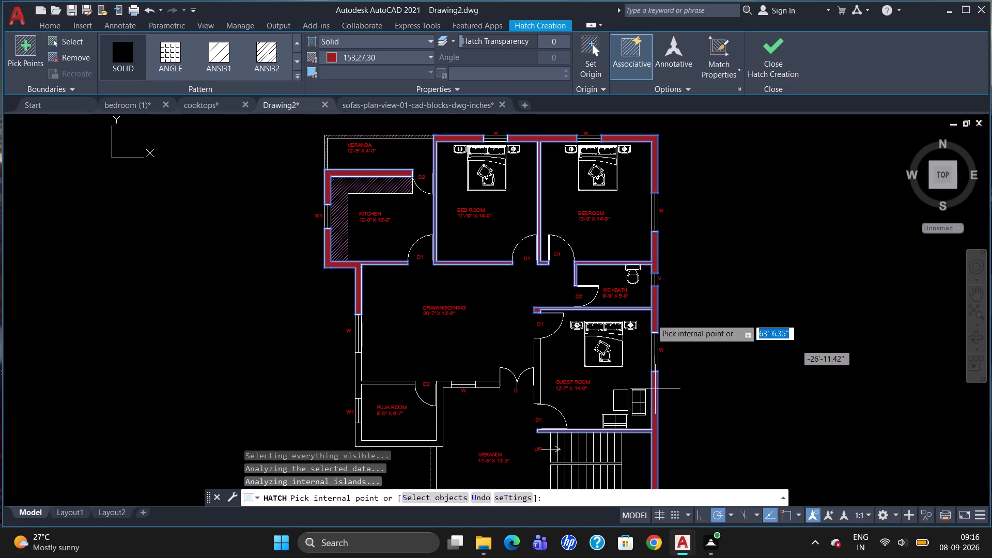
pyautogui.scroll(-1, 648, 290)
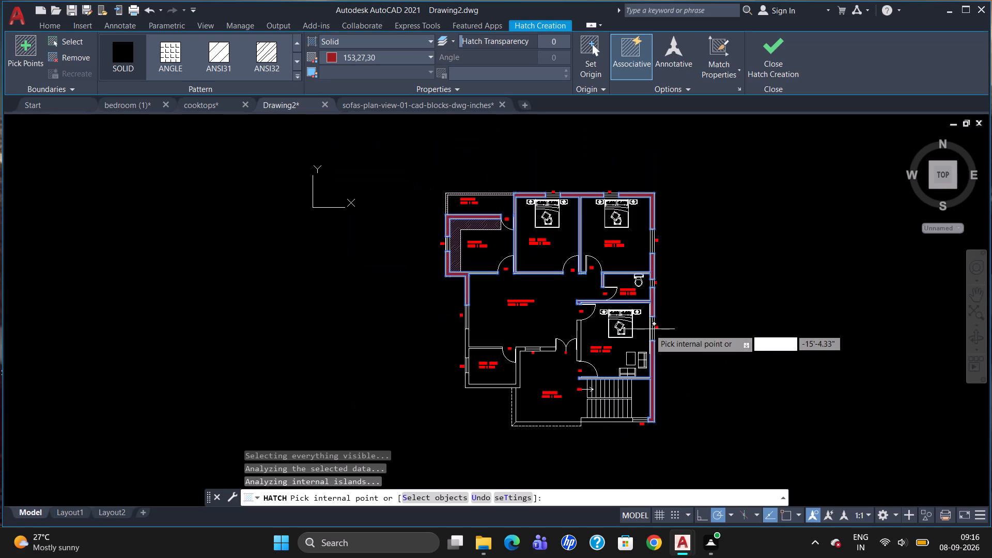
pyautogui.press('Escape')
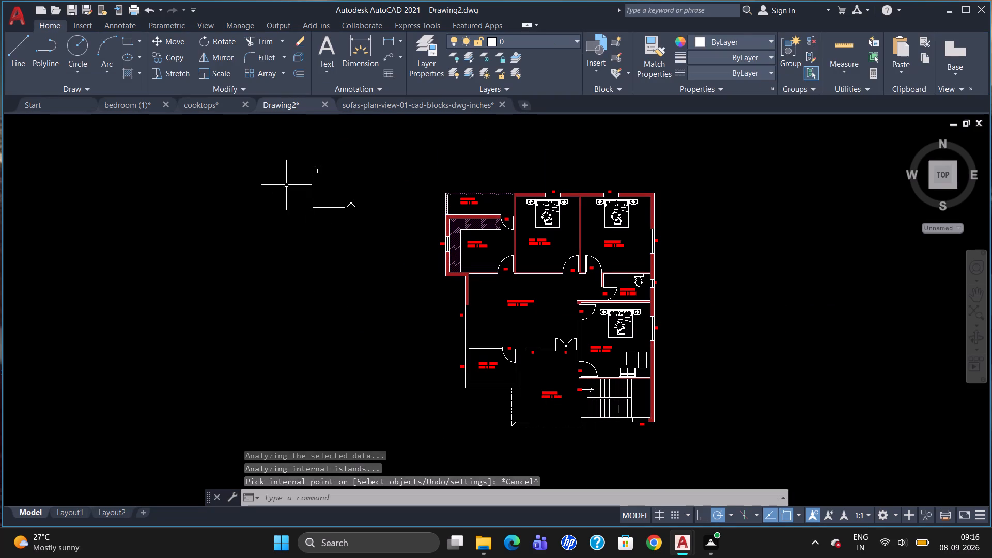
# Fill the walls around the PUJA ROOM with a new Solid hatch in colour 153,27,30.
pyautogui.click(138, 76)
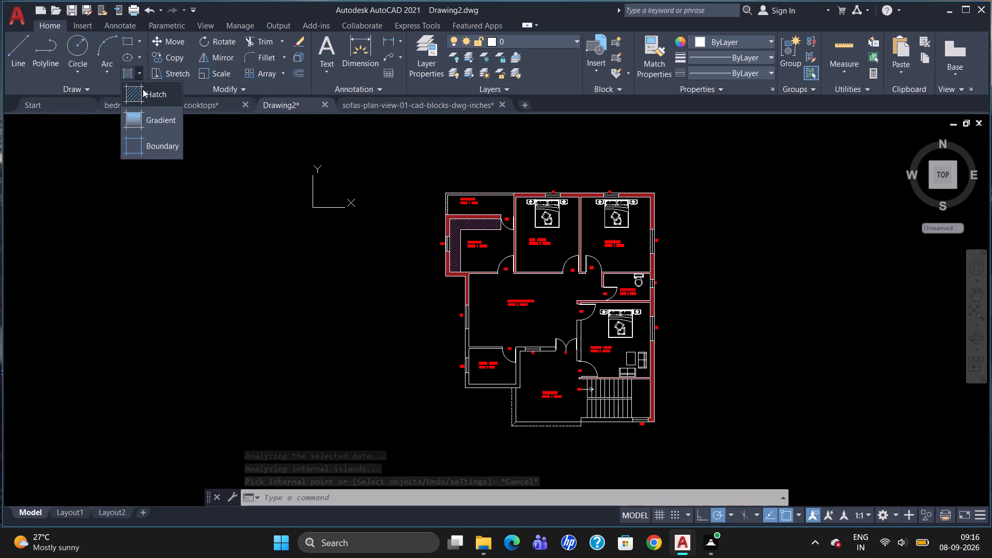
pyautogui.click(143, 89)
pyautogui.click(338, 38)
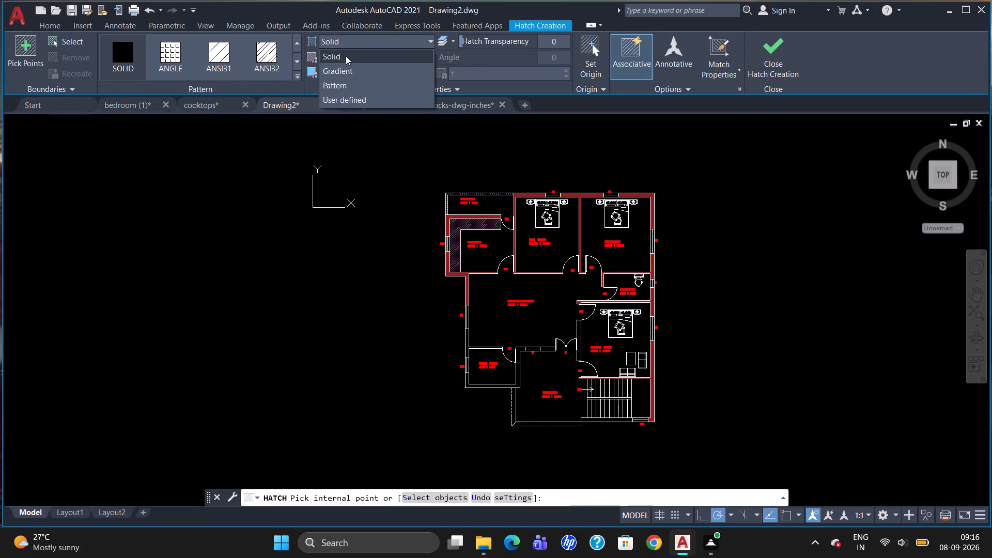
pyautogui.click(346, 56)
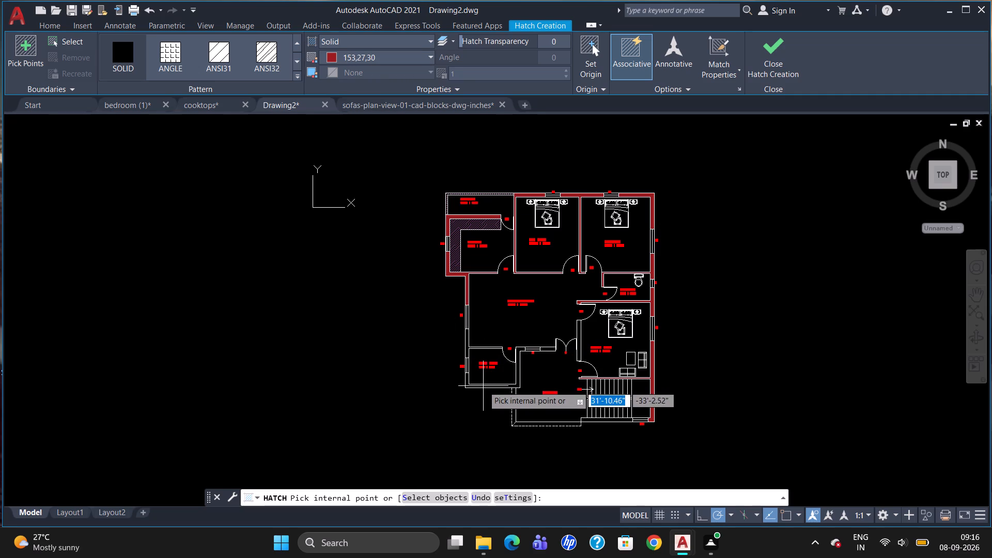
pyautogui.click(485, 387)
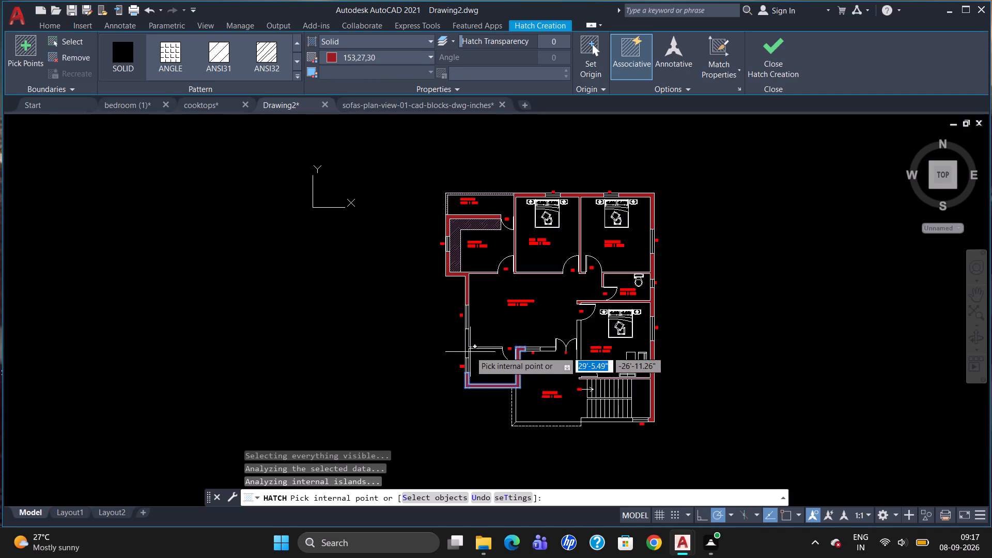
pyautogui.click(467, 344)
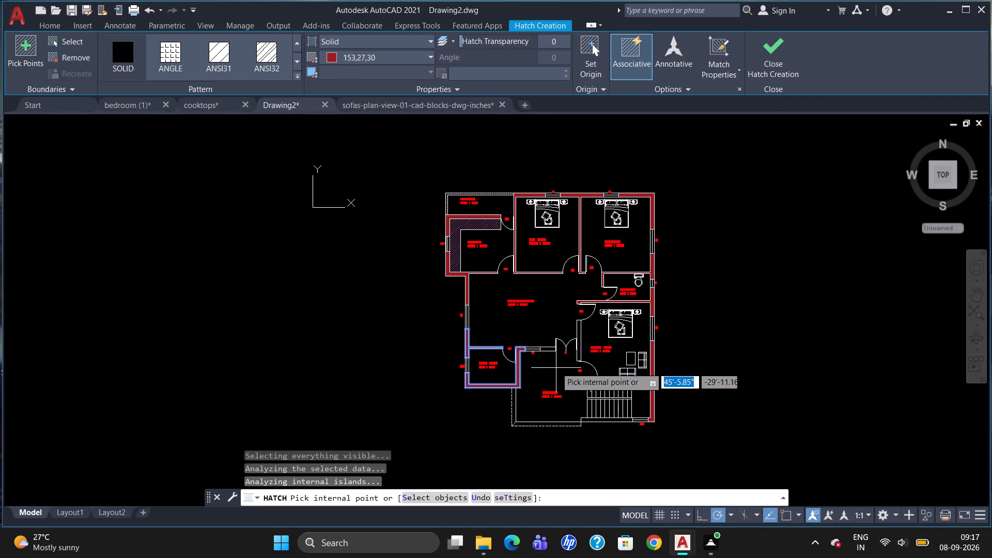
# Extend the solid fill to the wall beside main door D, the guest room's west wall and the staircase's south wall.
pyautogui.scroll(2, 549, 350)
pyautogui.click(548, 350)
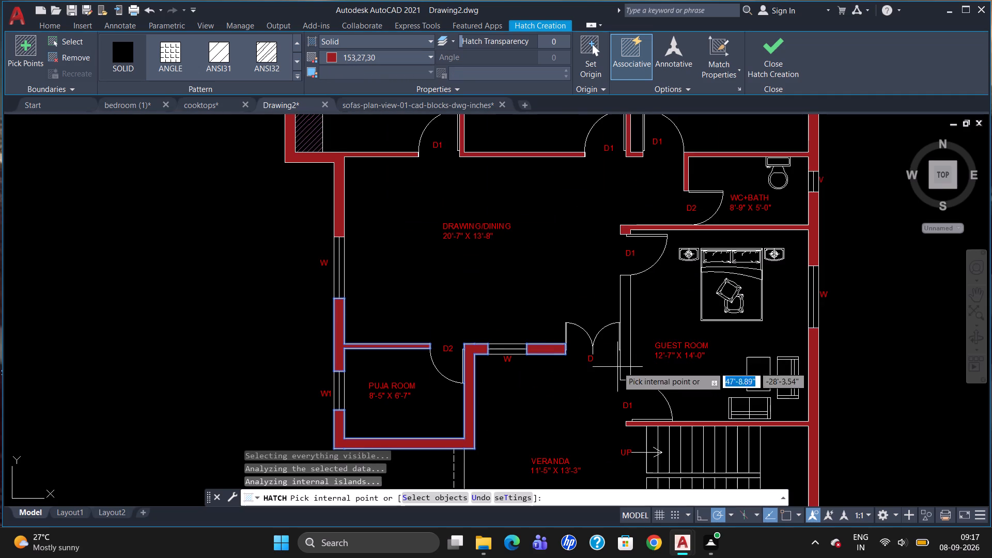
pyautogui.click(628, 335)
pyautogui.scroll(-1, 591, 274)
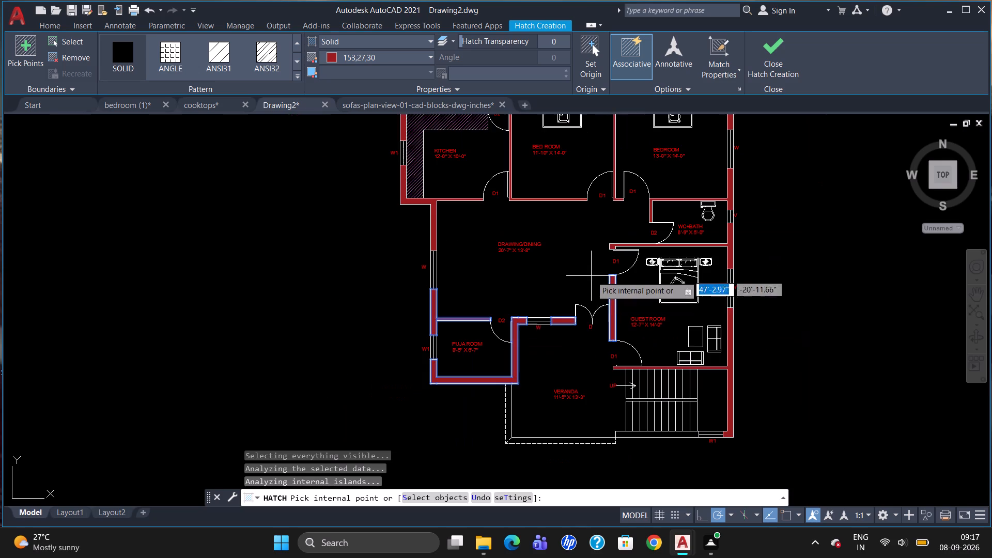
pyautogui.click(645, 437)
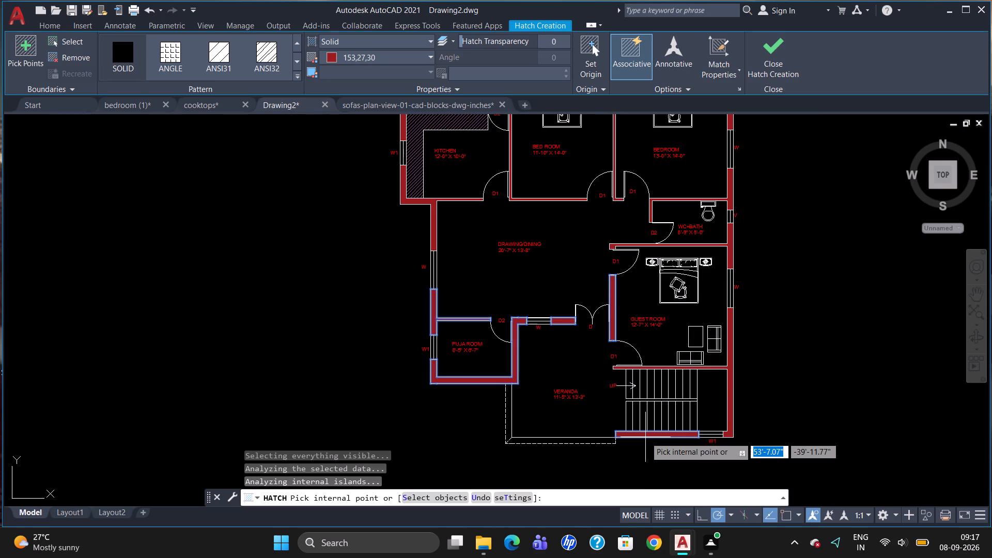
pyautogui.press('Escape')
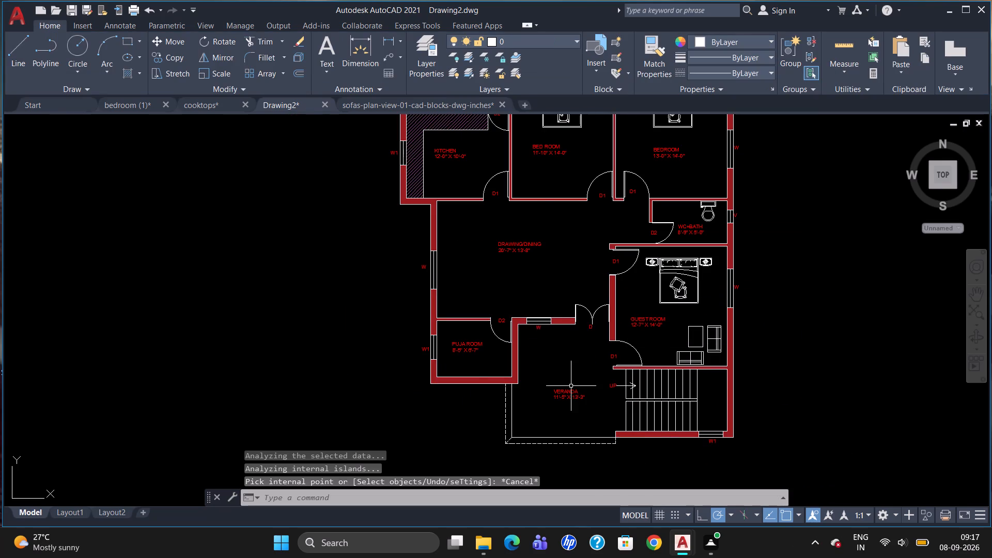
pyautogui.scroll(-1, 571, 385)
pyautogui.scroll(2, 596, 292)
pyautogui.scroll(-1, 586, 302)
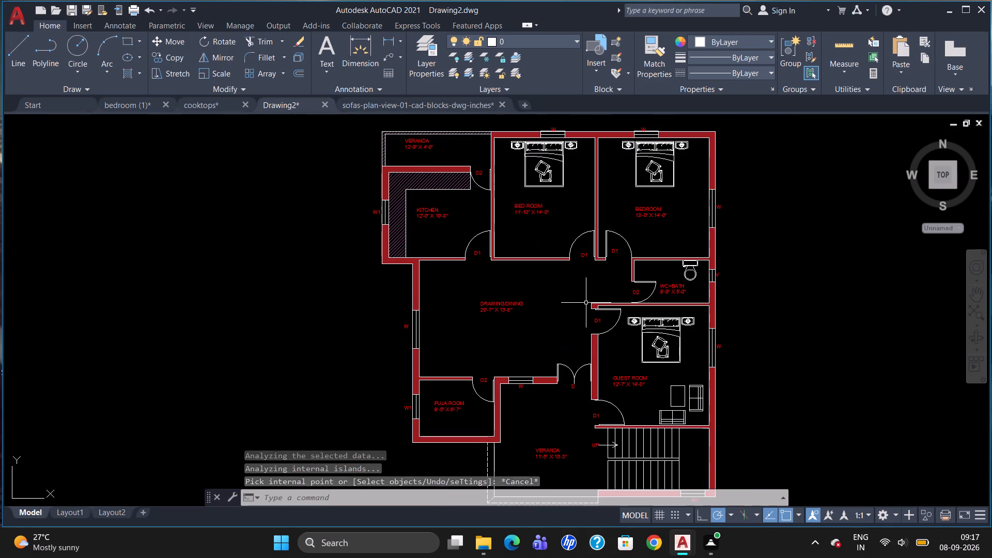
# Add a linear dimension to the outer wall offset between the kitchen's southwest corner and the drawing/dining room's west wall.
pyautogui.scroll(-1, 578, 315)
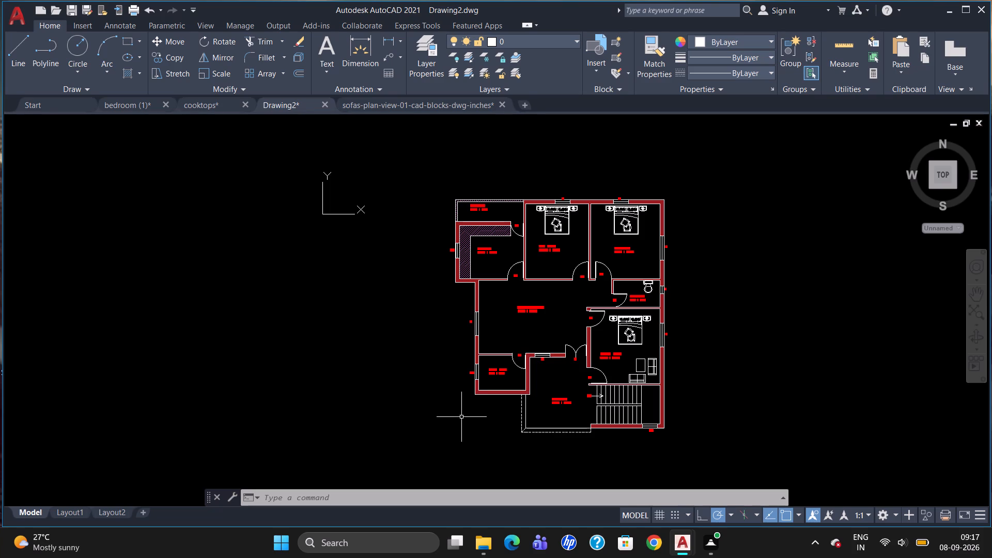
pyautogui.press('Escape')
pyautogui.write('DLI')
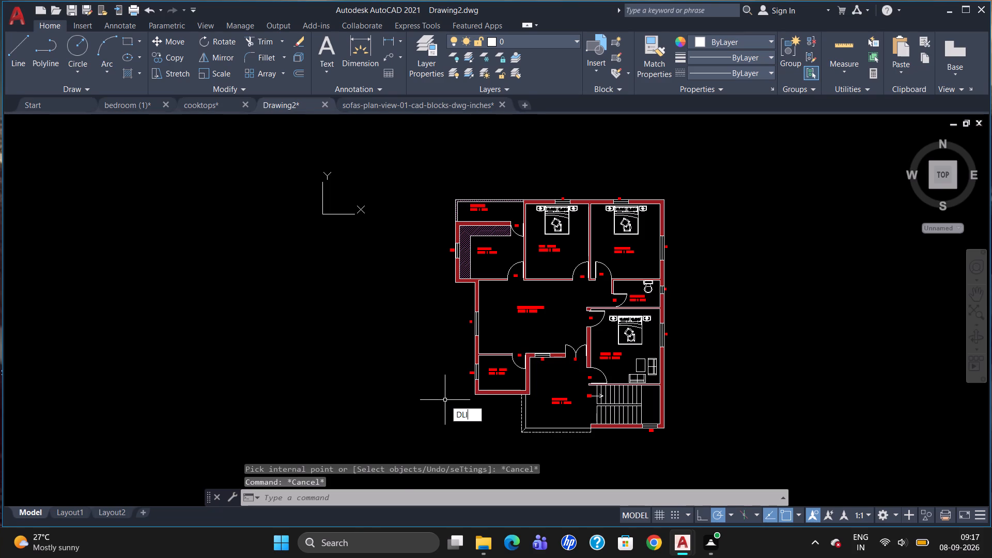
pyautogui.press('Return')
pyautogui.scroll(2, 463, 317)
pyautogui.scroll(1, 447, 277)
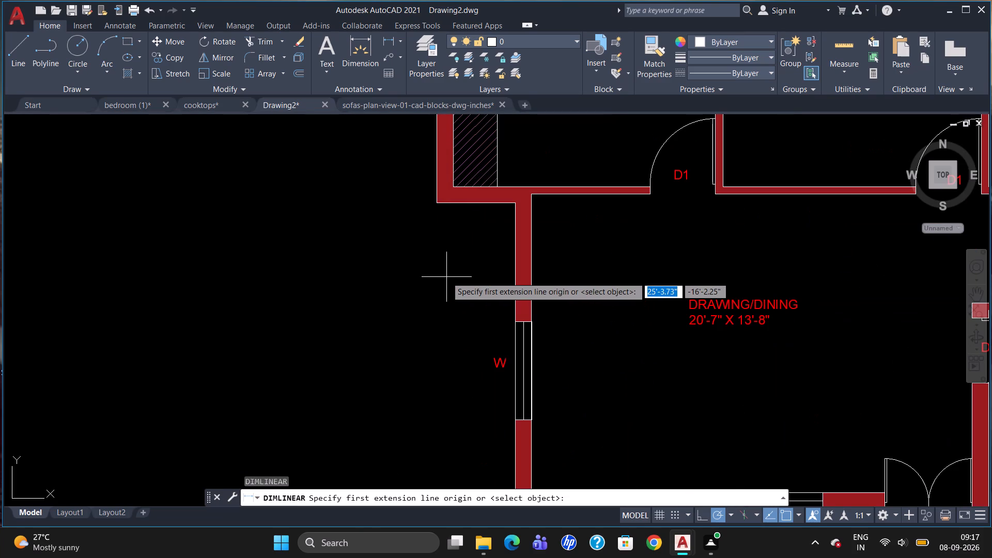
pyautogui.click(432, 200)
pyautogui.click(517, 207)
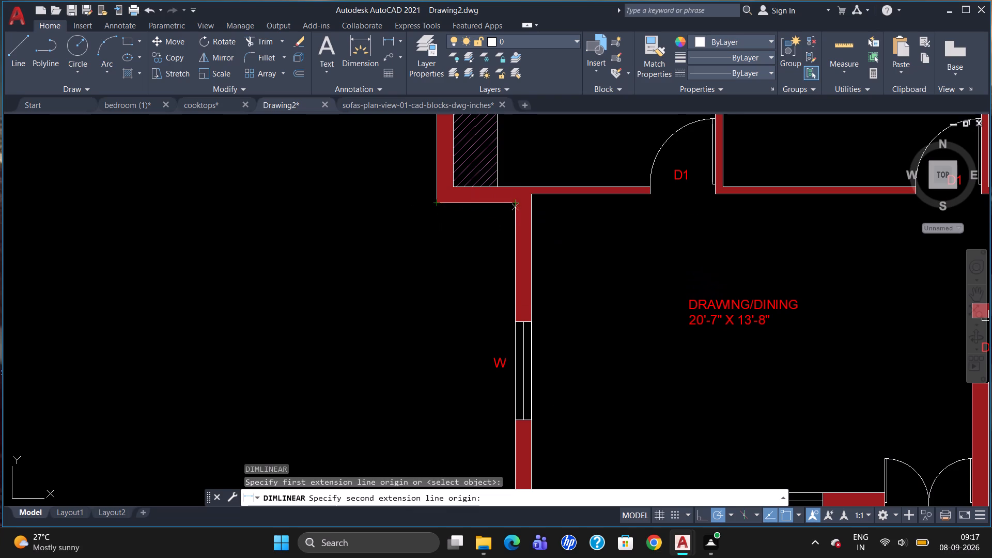
pyautogui.click(506, 220)
pyautogui.scroll(-2, 411, 206)
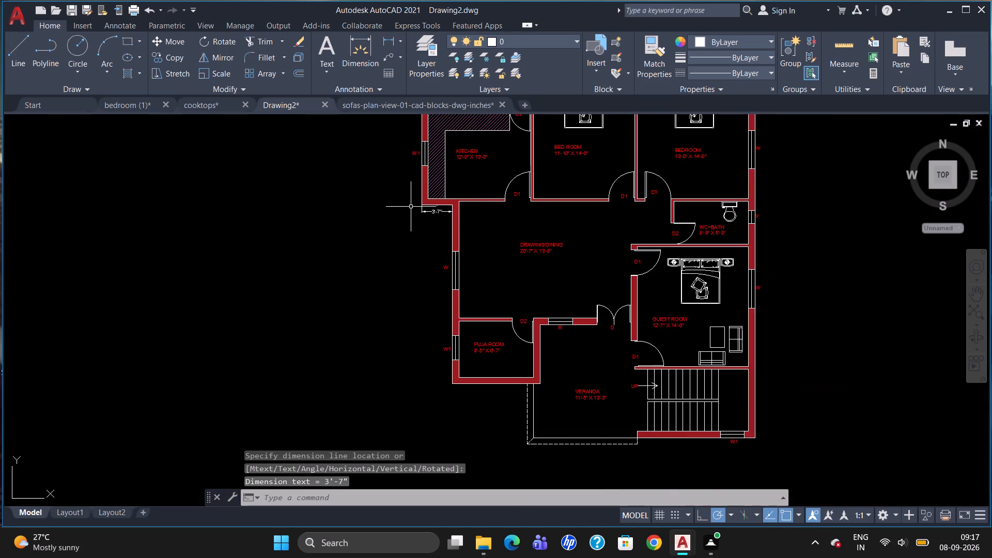
# Add a horizontal linear dimension across the stair landing, from the last tread line to the east wall's inner face.
pyautogui.scroll(-1, 410, 209)
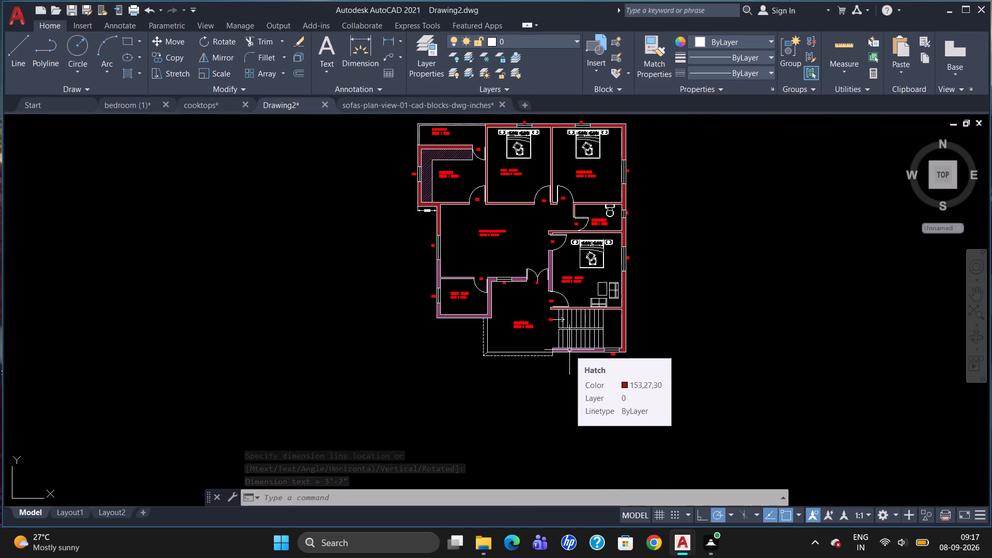
pyautogui.scroll(2, 587, 349)
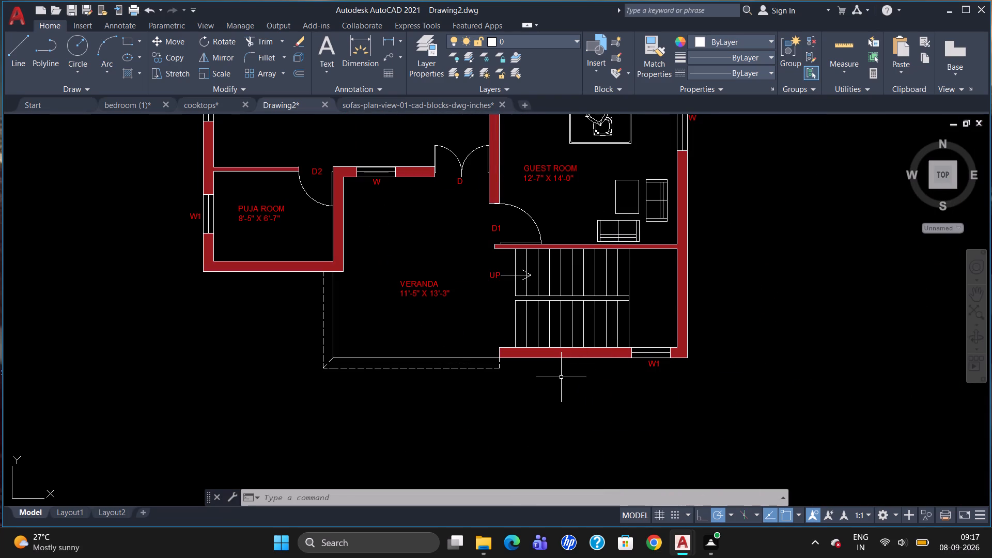
pyautogui.press('space')
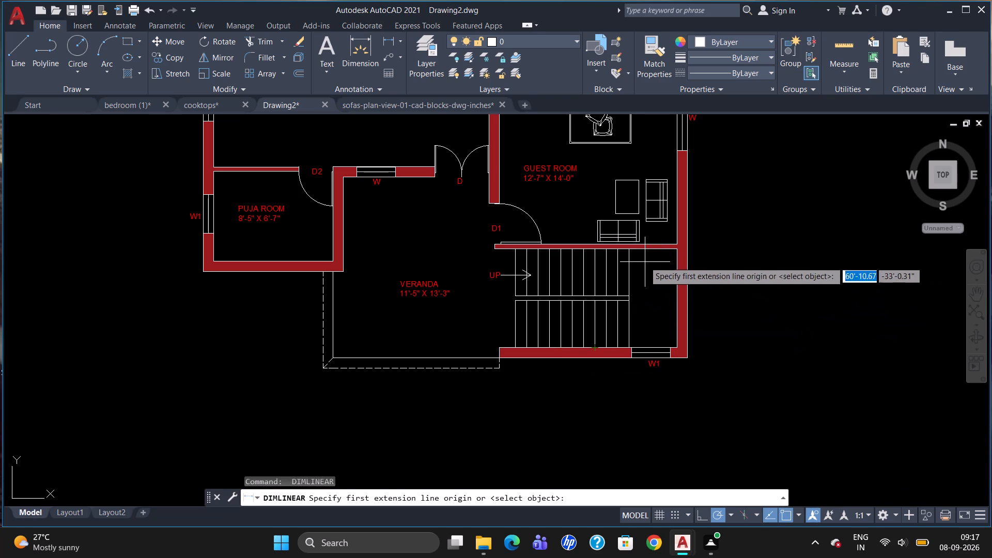
pyautogui.click(630, 252)
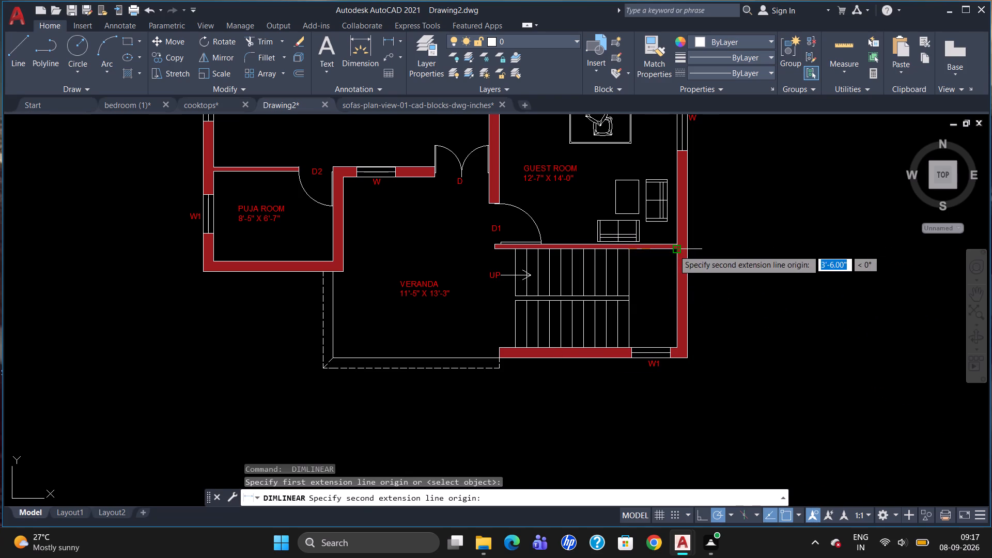
pyautogui.click(674, 250)
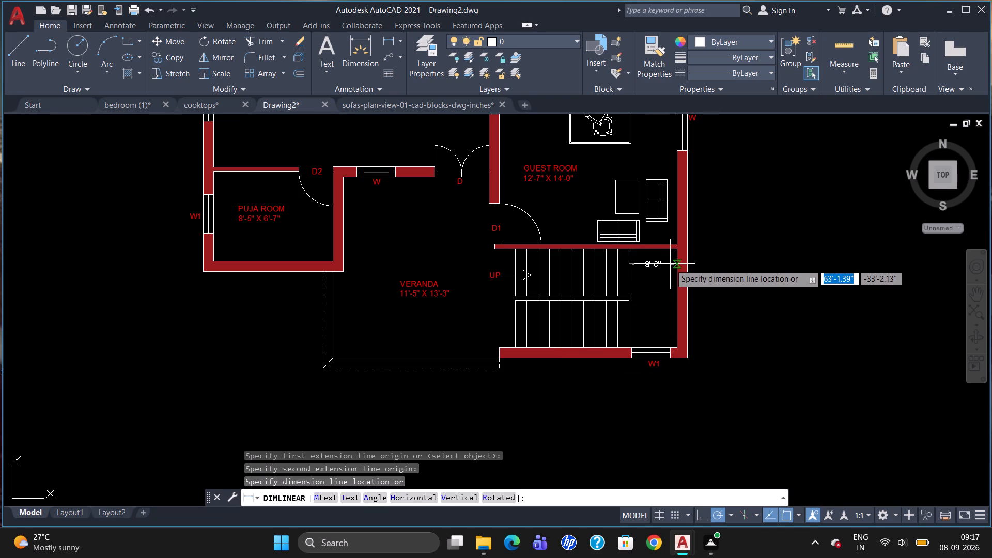
pyautogui.click(670, 260)
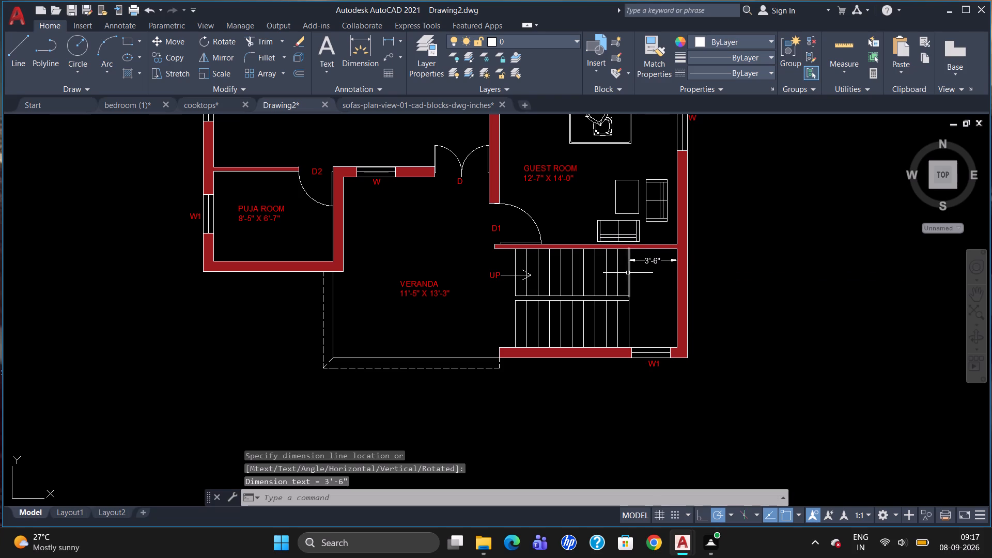
# Add a horizontal linear dimension along the upper stair flight, from the landing edge to the first tread line.
pyautogui.press('space')
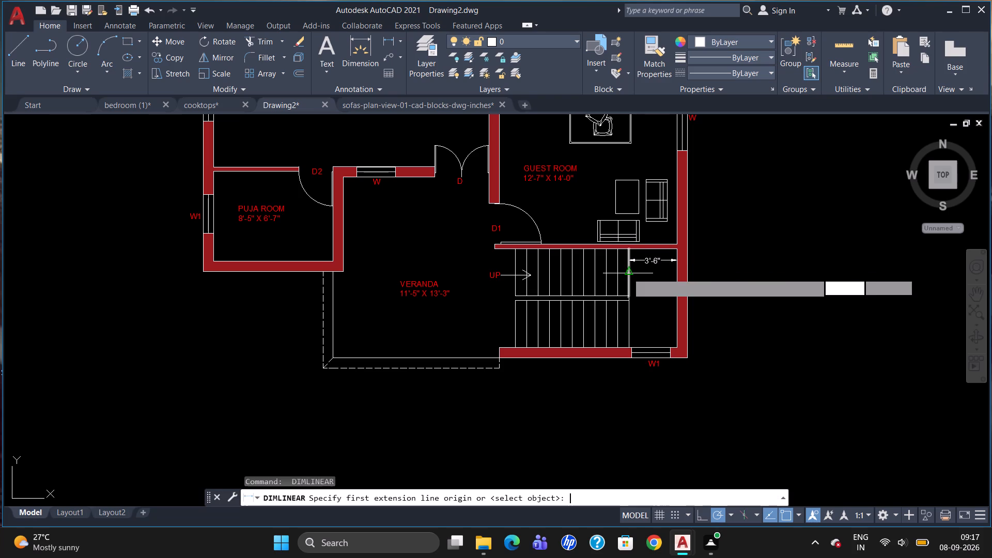
pyautogui.click(629, 262)
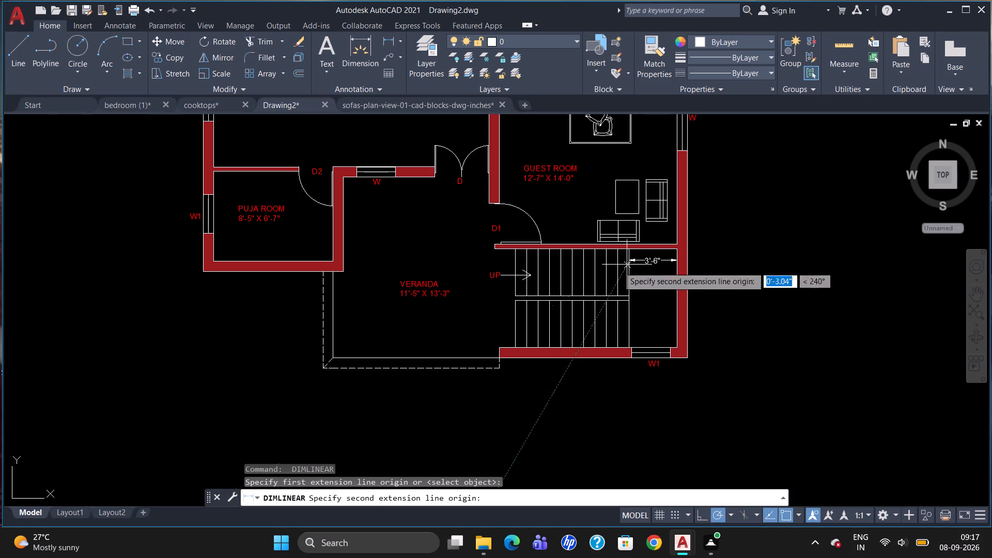
pyautogui.click(516, 260)
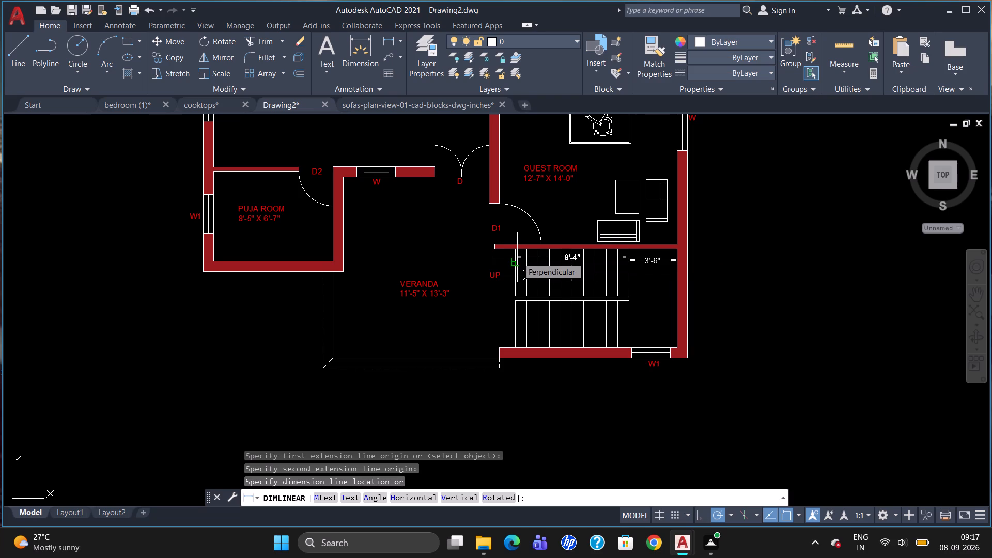
pyautogui.scroll(2, 517, 258)
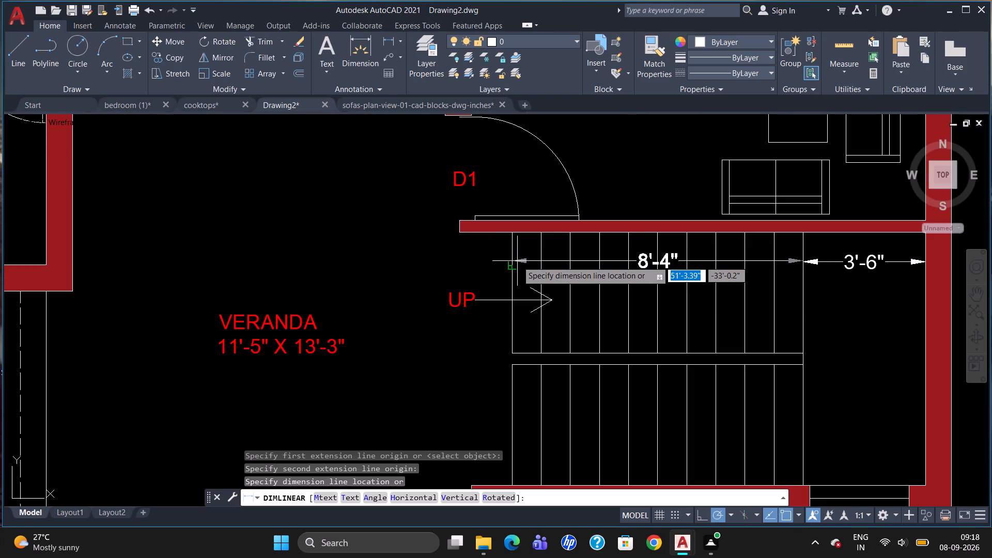
pyautogui.click(517, 262)
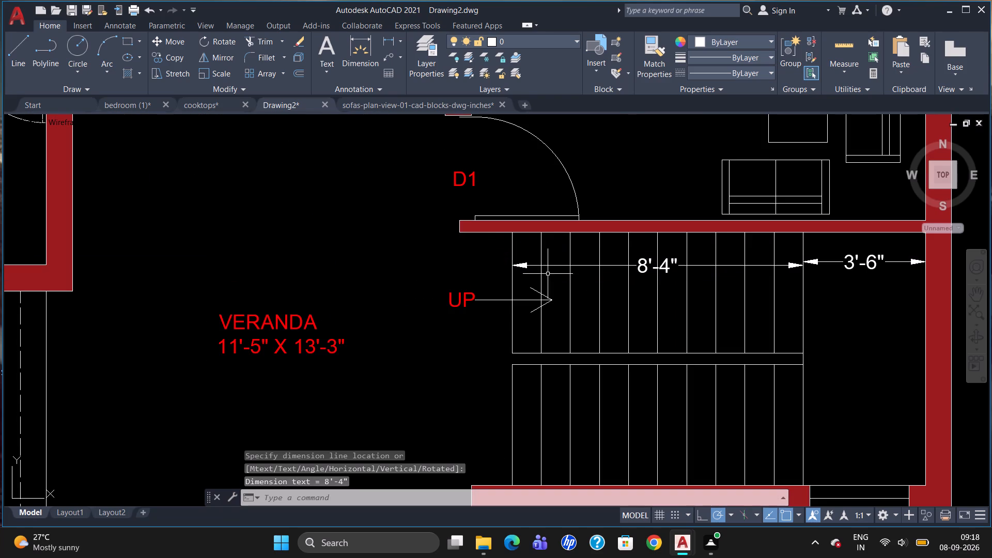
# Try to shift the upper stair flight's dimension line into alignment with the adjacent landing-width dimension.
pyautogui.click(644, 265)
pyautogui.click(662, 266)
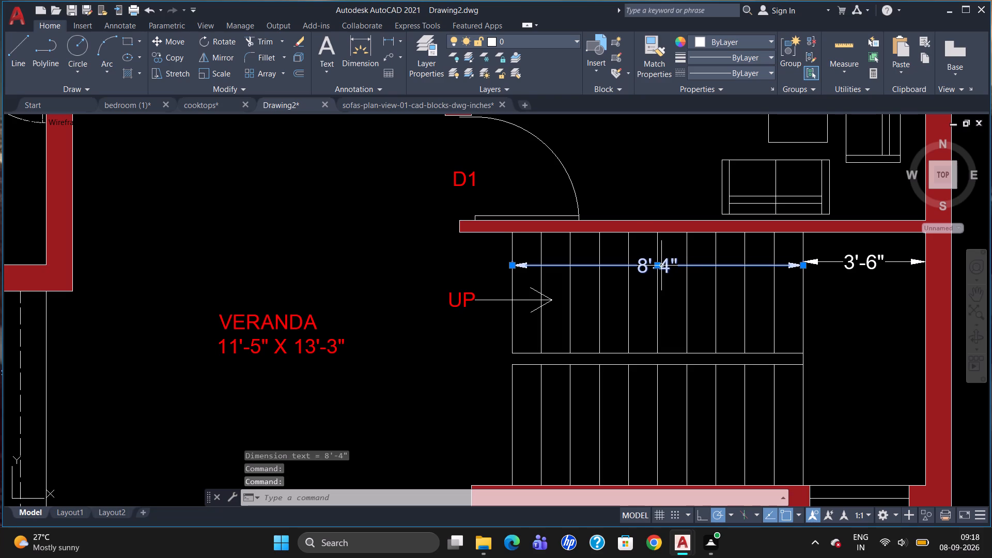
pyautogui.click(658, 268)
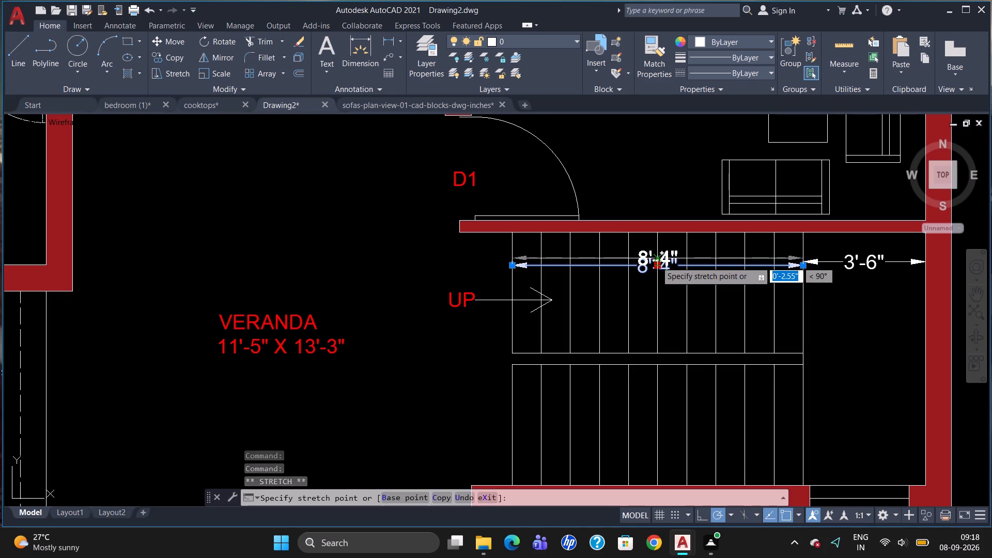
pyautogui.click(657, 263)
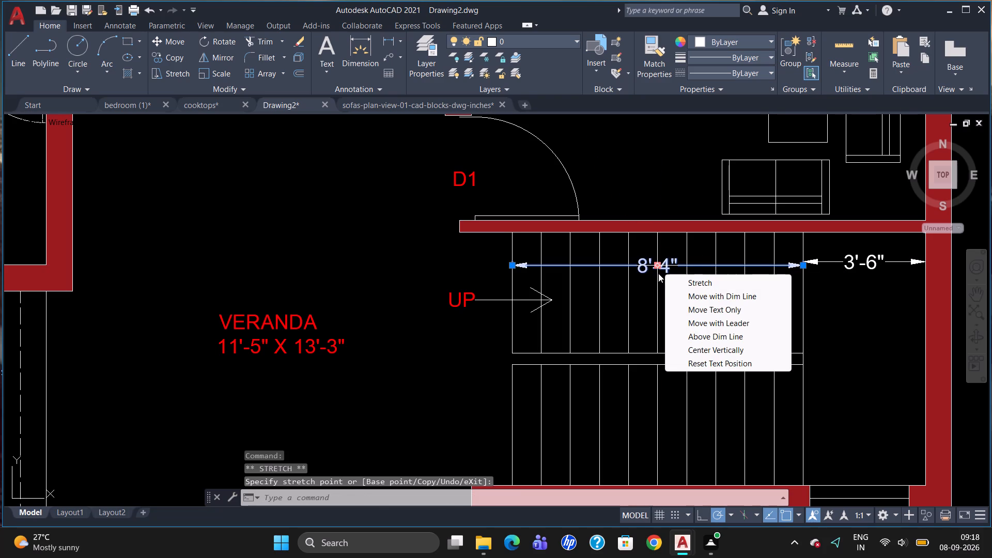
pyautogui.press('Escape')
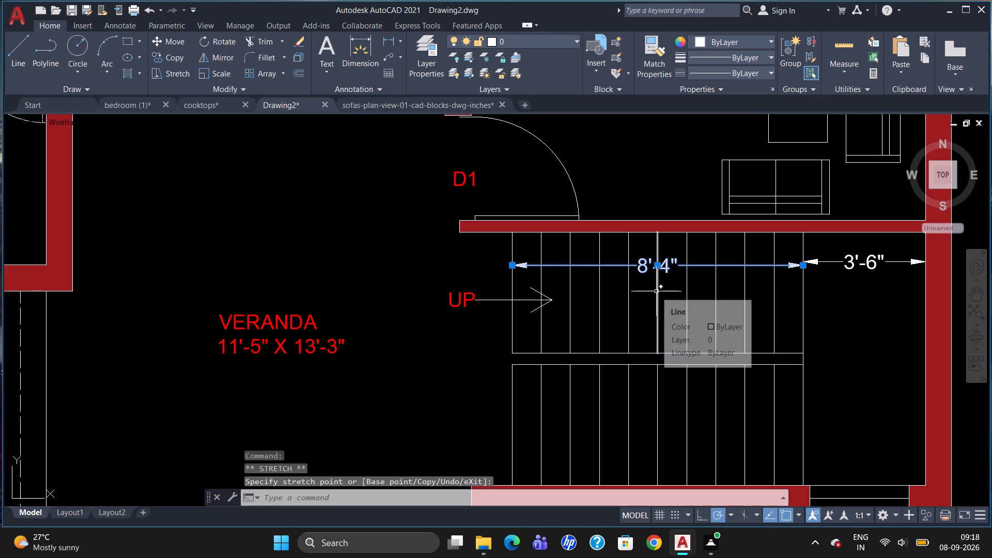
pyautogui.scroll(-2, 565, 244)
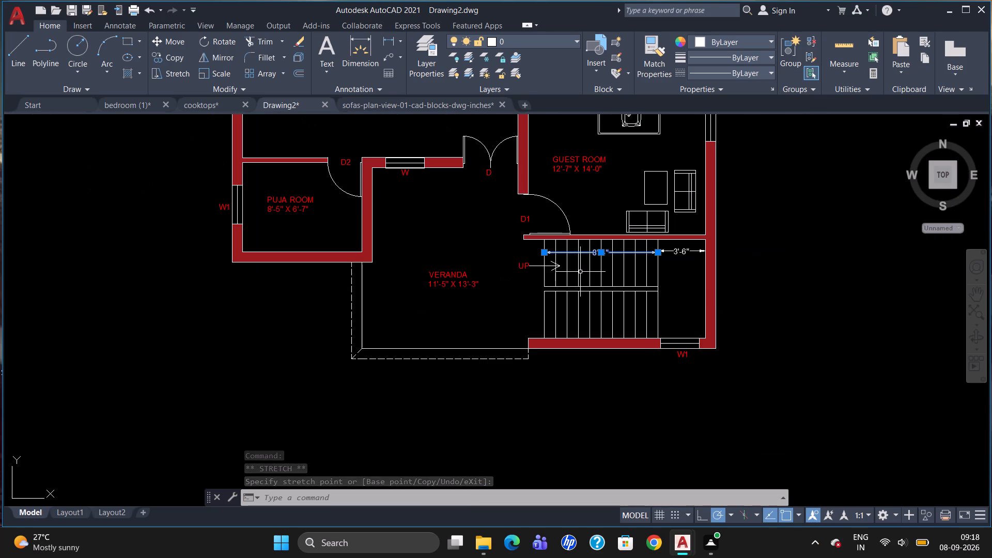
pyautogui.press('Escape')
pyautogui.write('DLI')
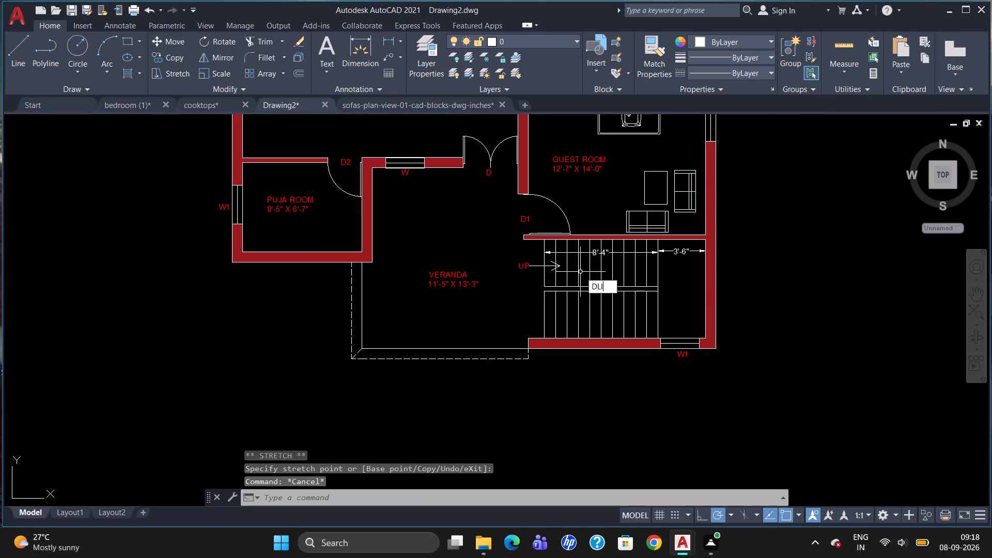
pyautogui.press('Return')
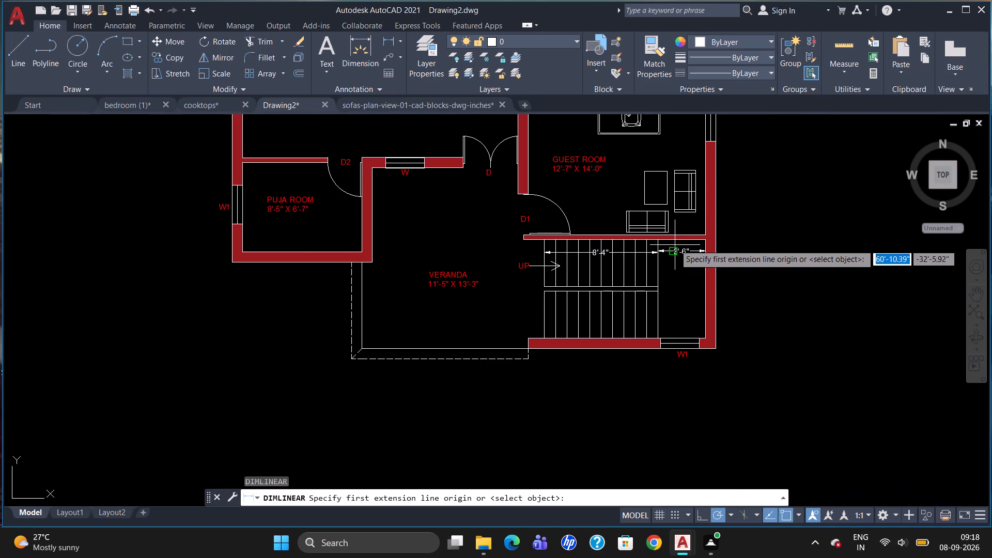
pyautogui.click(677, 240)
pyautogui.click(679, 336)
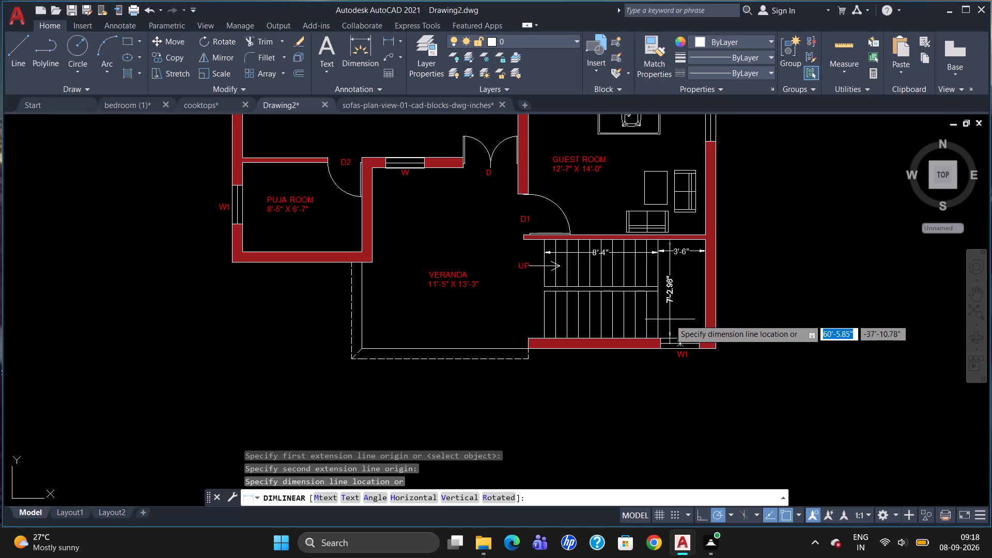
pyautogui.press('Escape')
# Add a vertical linear dimension at the landing edge between the inner faces of the staircase's north and south walls.
pyautogui.scroll(1, 670, 317)
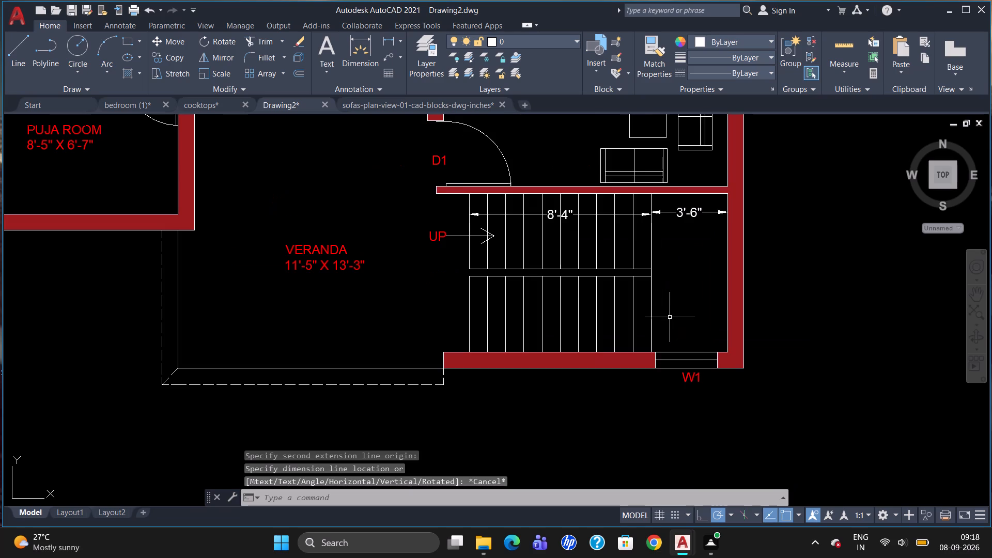
pyautogui.write('DLI')
pyautogui.press('Return')
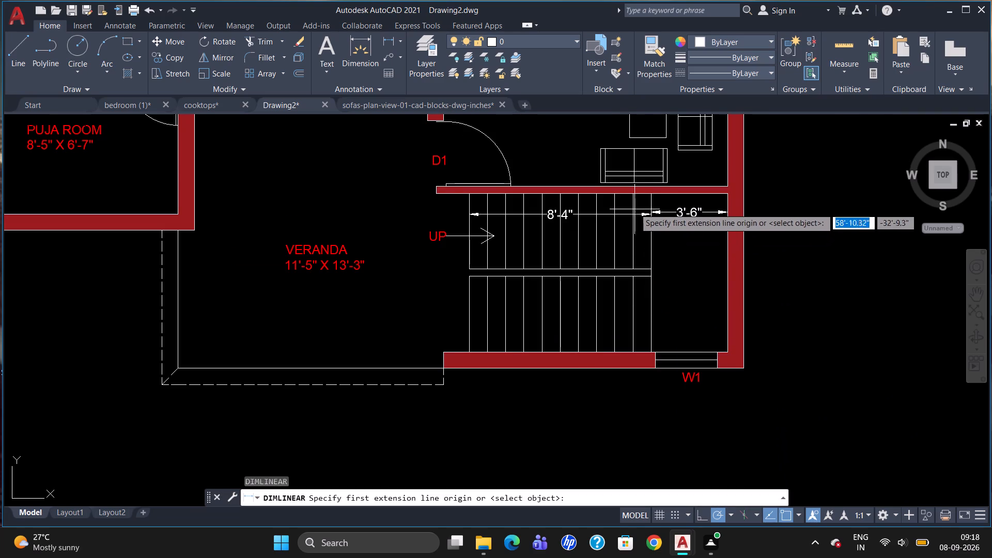
pyautogui.click(652, 198)
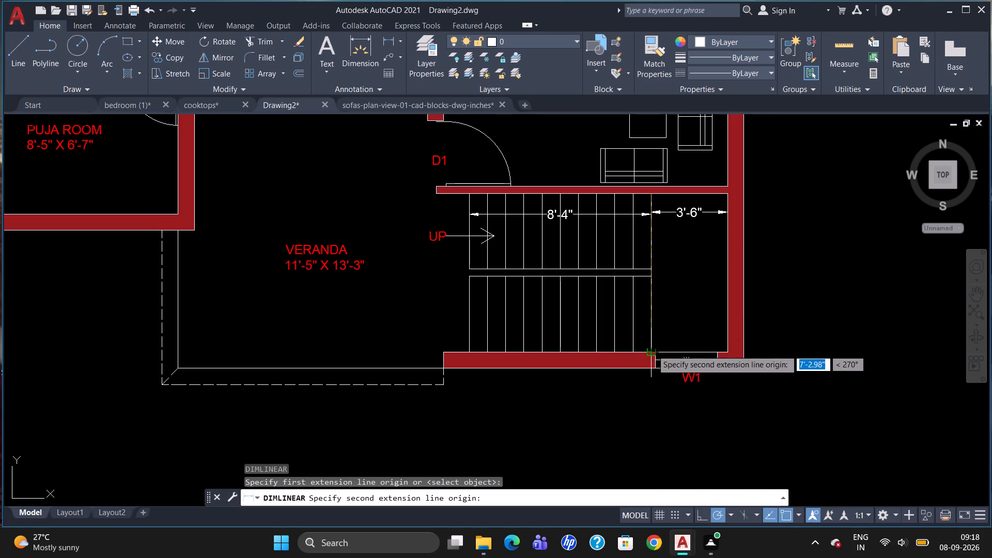
pyautogui.click(652, 350)
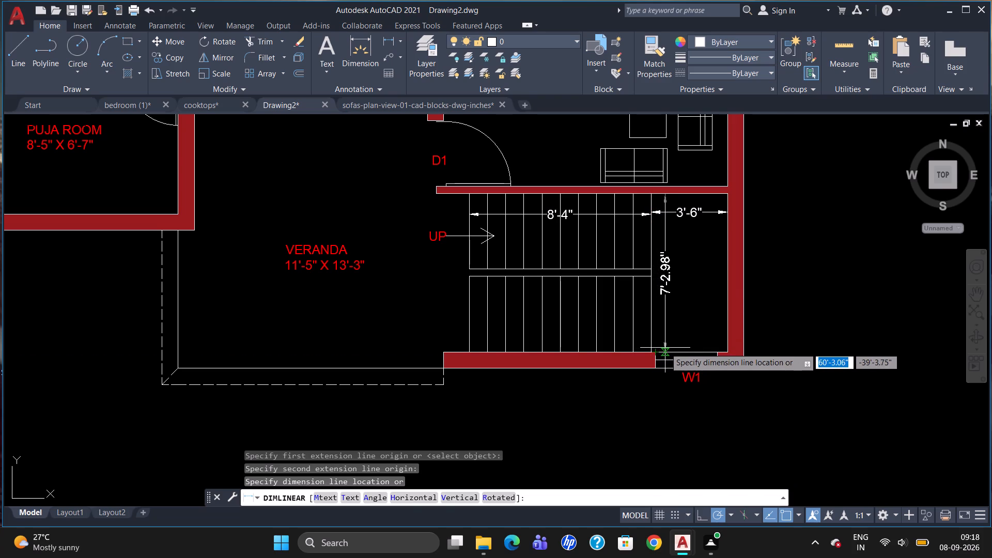
pyautogui.click(671, 346)
# Replace the text of the staircase's vertical dimension with 7'-3".
pyautogui.doubleClick(668, 281)
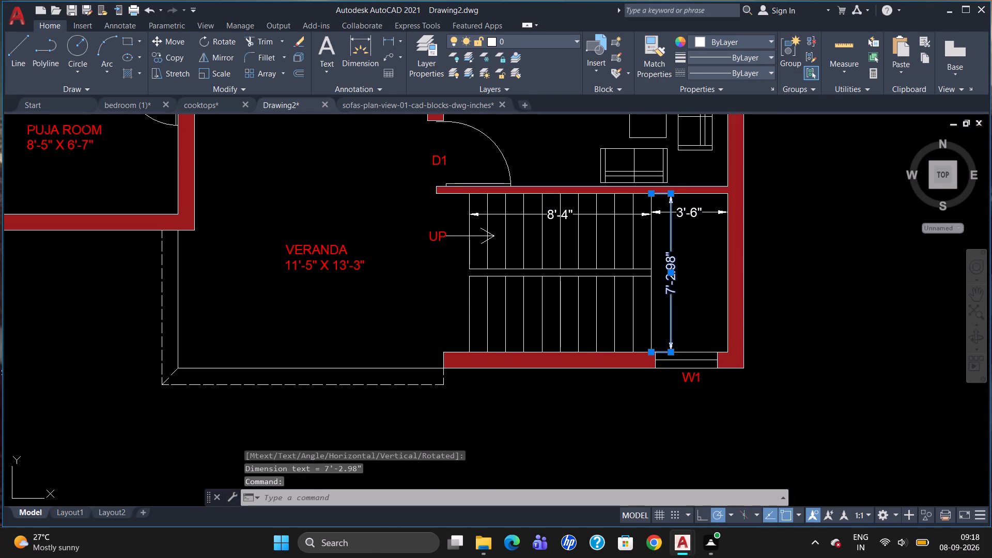
pyautogui.press('Delete')
pyautogui.press('7')
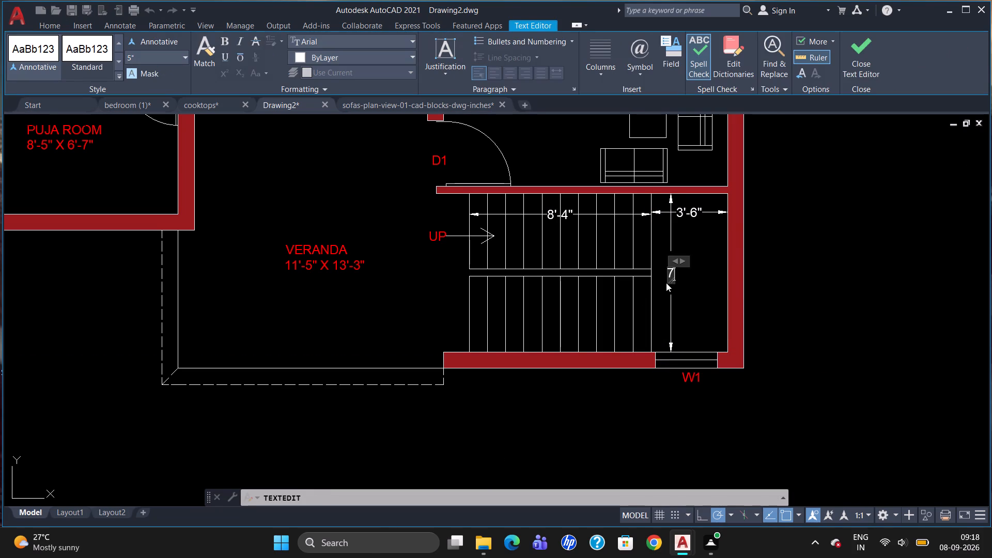
pyautogui.write("'-")
pyautogui.press('3')
pyautogui.hotkey('shift', '"')
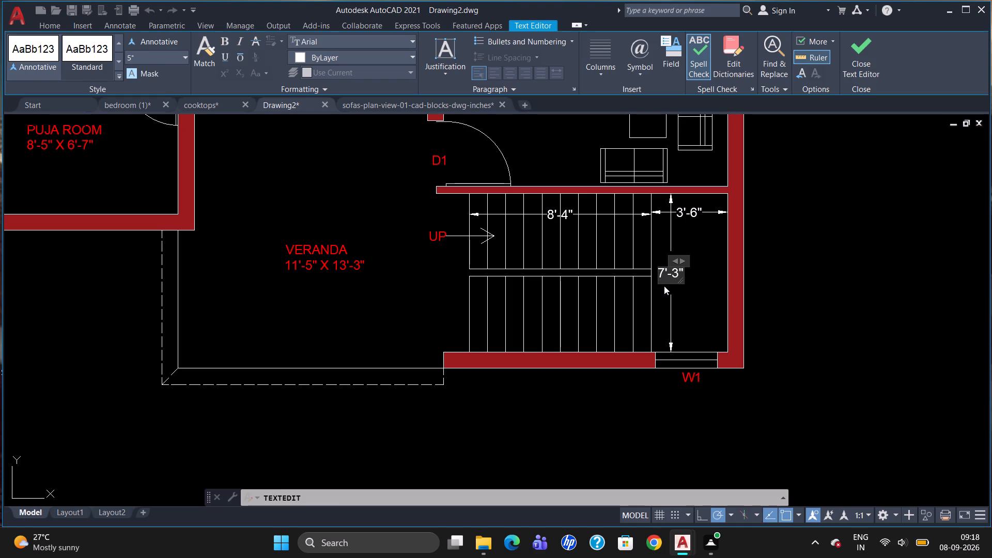
pyautogui.click(690, 307)
pyautogui.press('Escape')
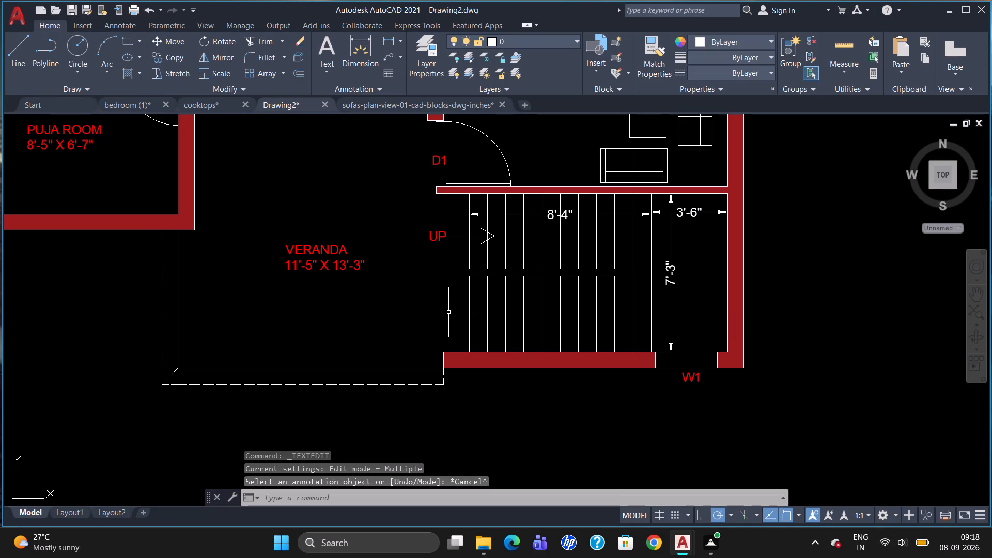
# Add a horizontal linear dimension across the lower stair flight and landing, from the first tread line to the east wall's inner face.
pyautogui.write('DLI')
pyautogui.press('Return')
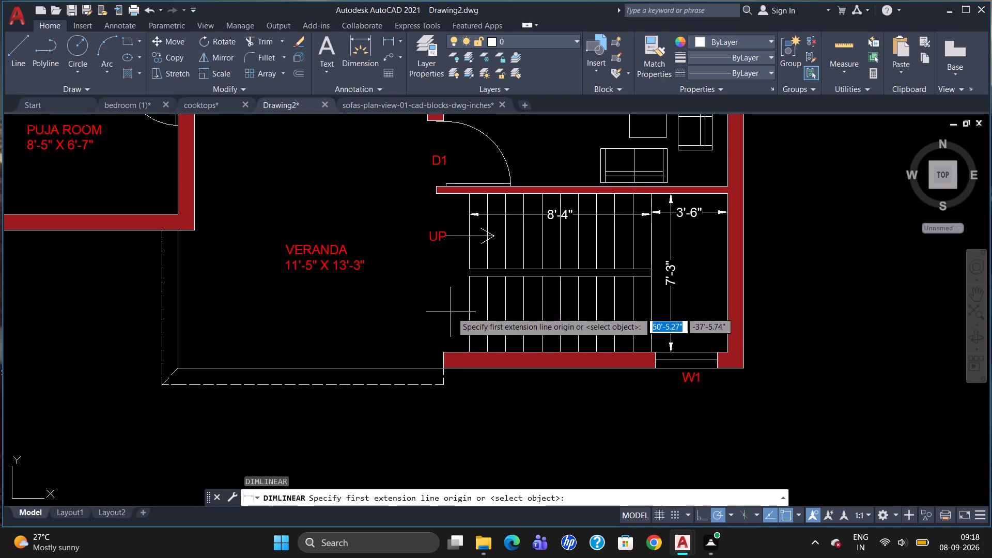
pyautogui.click(466, 307)
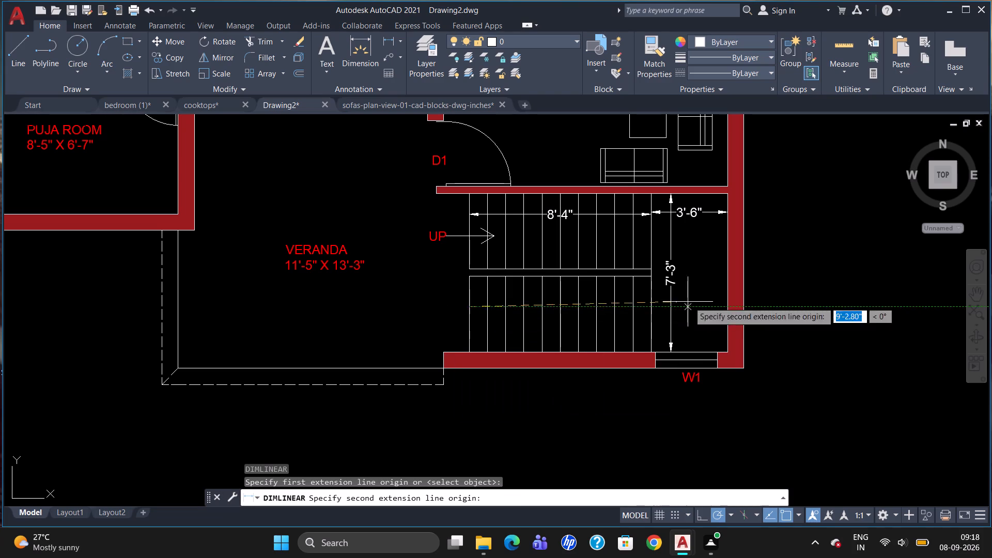
pyautogui.click(728, 305)
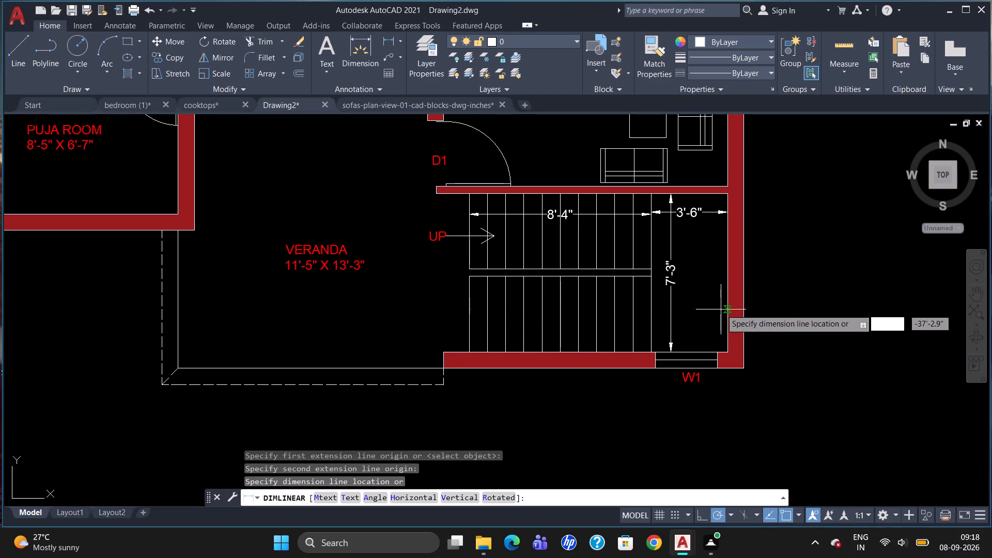
pyautogui.click(721, 309)
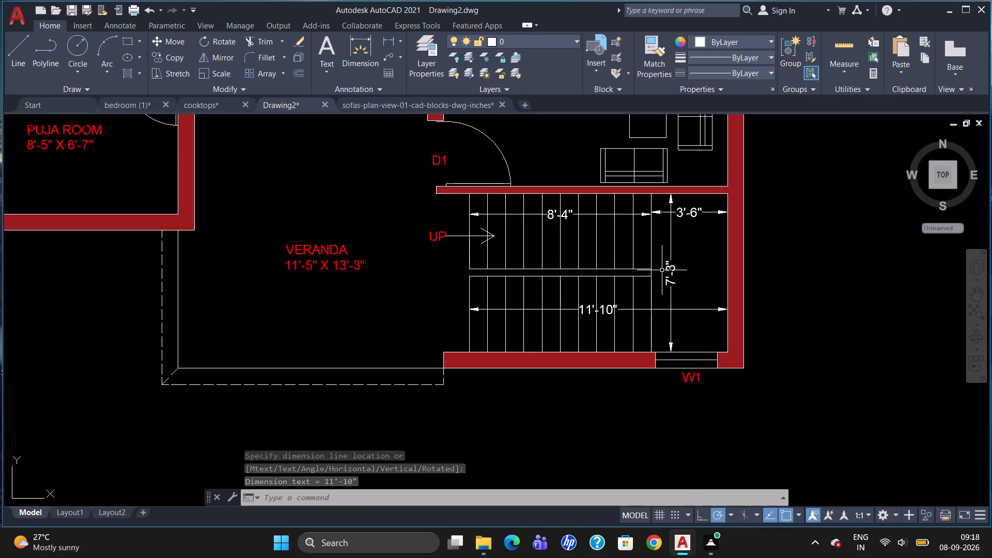
# Add a vertical linear dimension west of the plan, from the puja room's outer southwest corner to the veranda's dashed southwest corner.
pyautogui.scroll(-1, 662, 276)
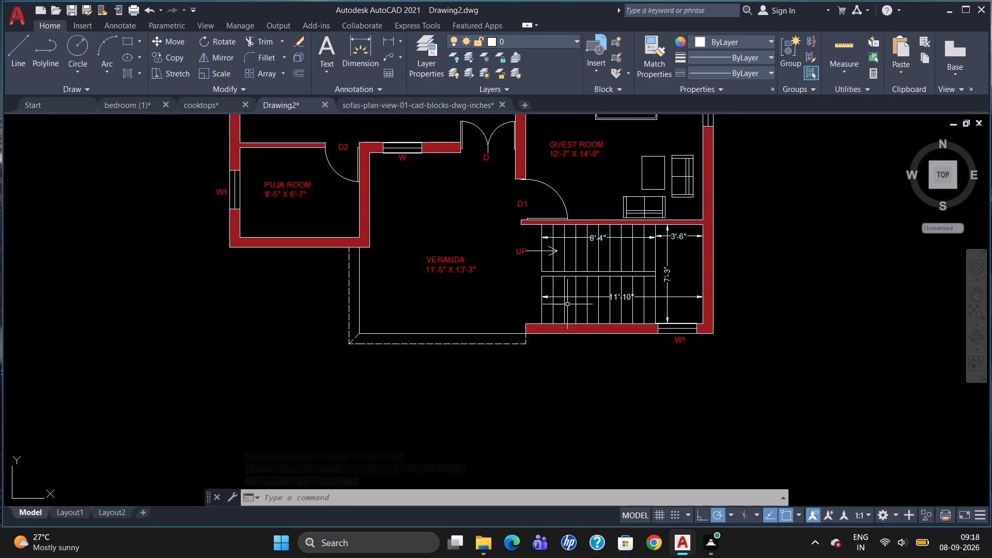
pyautogui.scroll(-1, 568, 306)
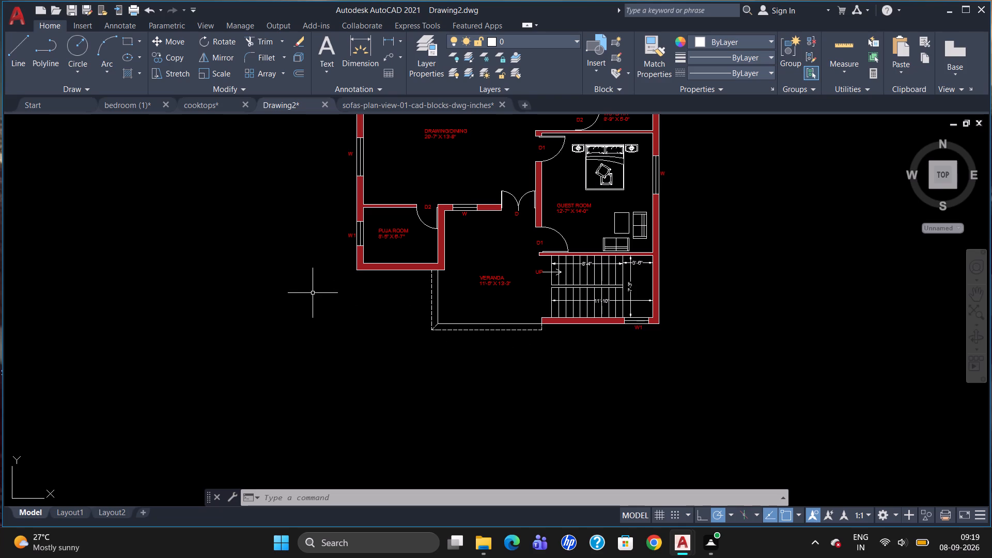
pyautogui.write('DLI')
pyautogui.press('Return')
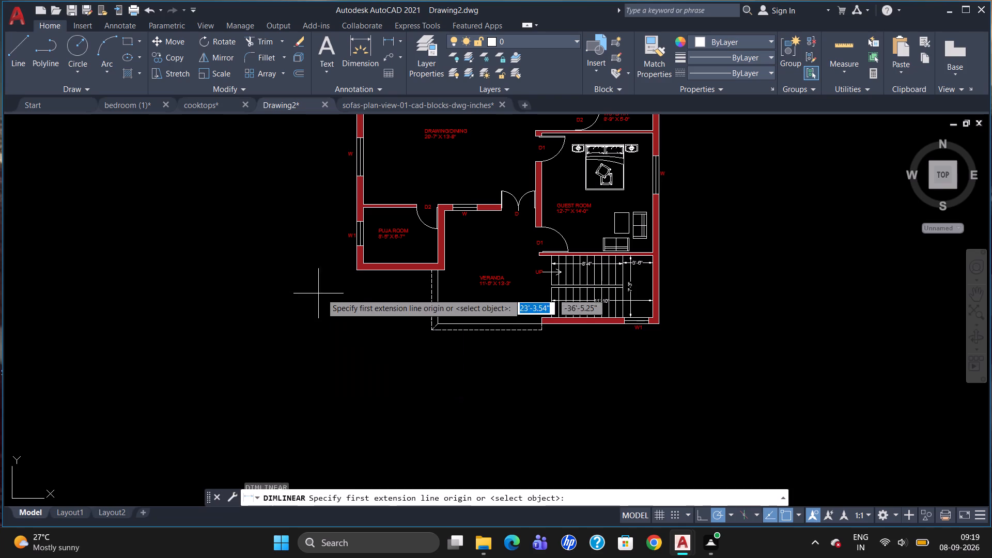
pyautogui.click(356, 266)
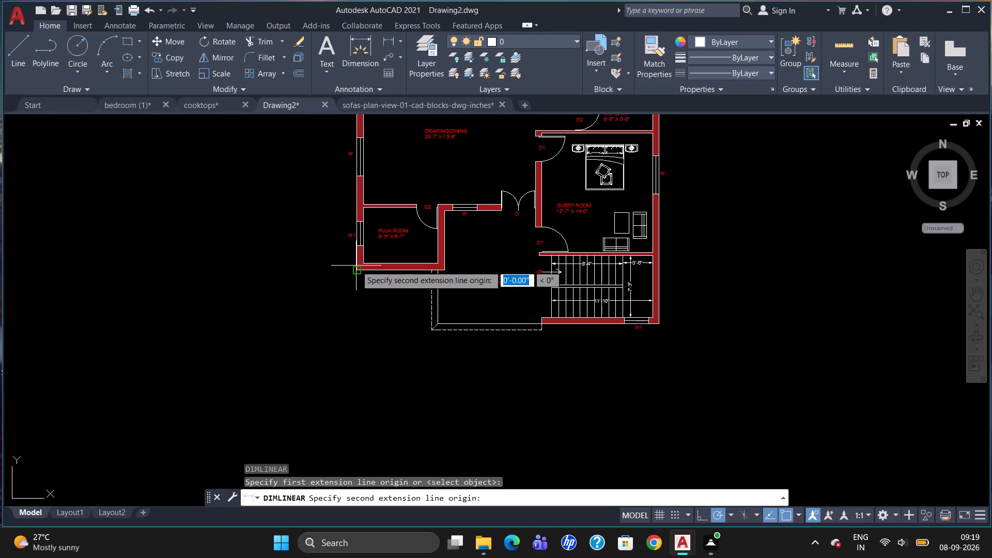
pyautogui.click(428, 329)
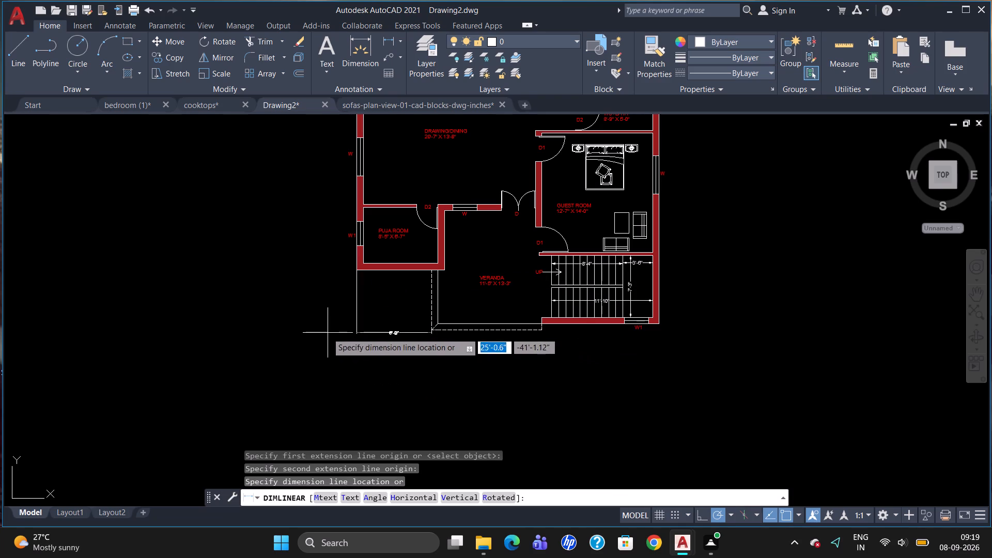
pyautogui.click(320, 323)
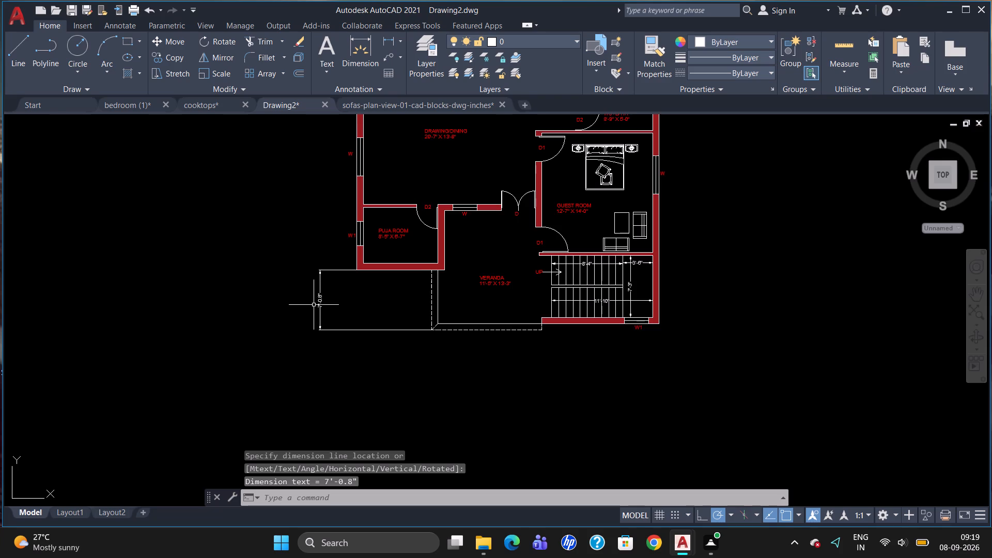
# Replace the text of the vertical dimension below the puja room with 6'-4".
pyautogui.scroll(2, 315, 303)
pyautogui.doubleClick(326, 300)
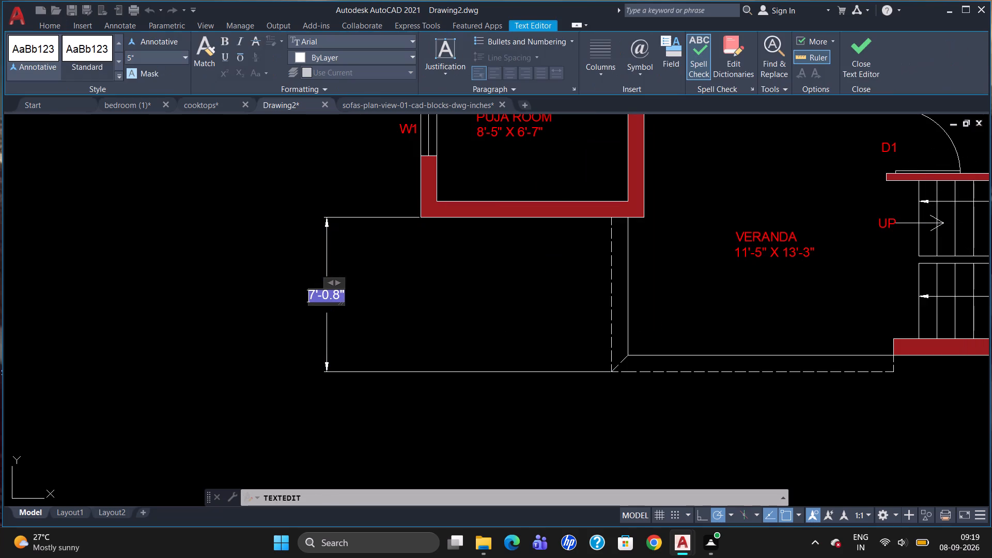
pyautogui.press('Delete')
pyautogui.write("6'=")
pyautogui.press('BackSpace')
pyautogui.press('-')
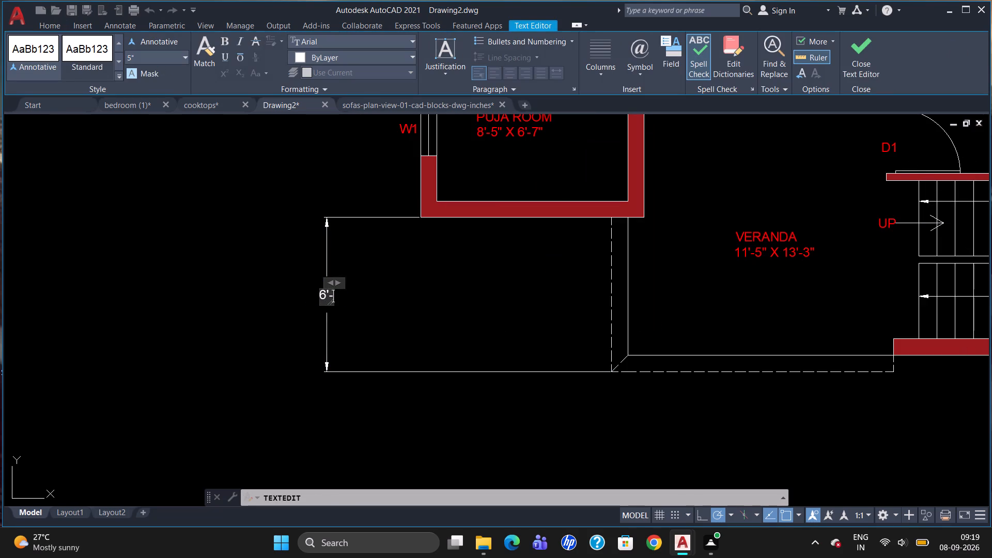
pyautogui.press('4')
pyautogui.press("'")
pyautogui.press('Return')
pyautogui.press('BackSpace')
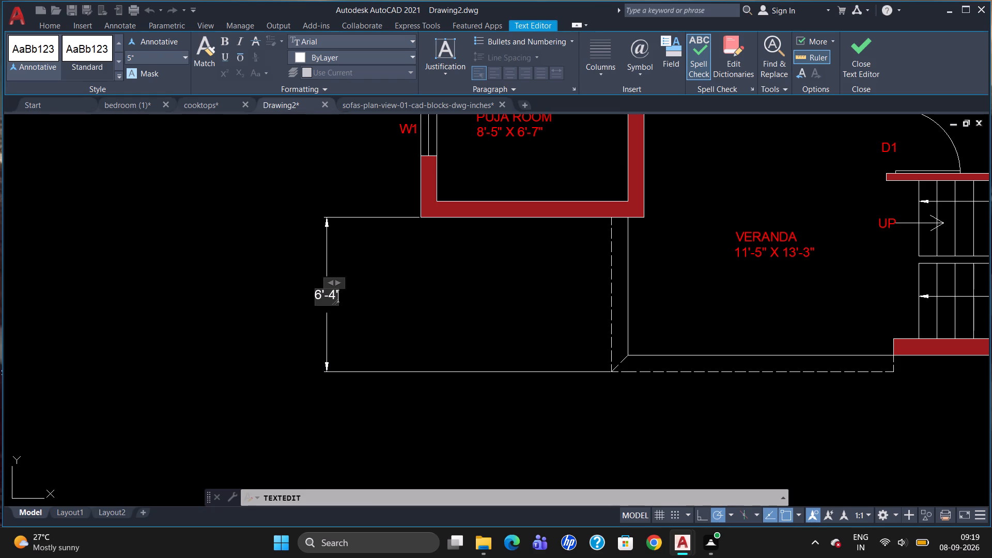
pyautogui.press('BackSpace')
pyautogui.hotkey('shift', 'Up')
pyautogui.hotkey('shift', '"')
pyautogui.press('BackSpace')
pyautogui.press('6')
pyautogui.press('-')
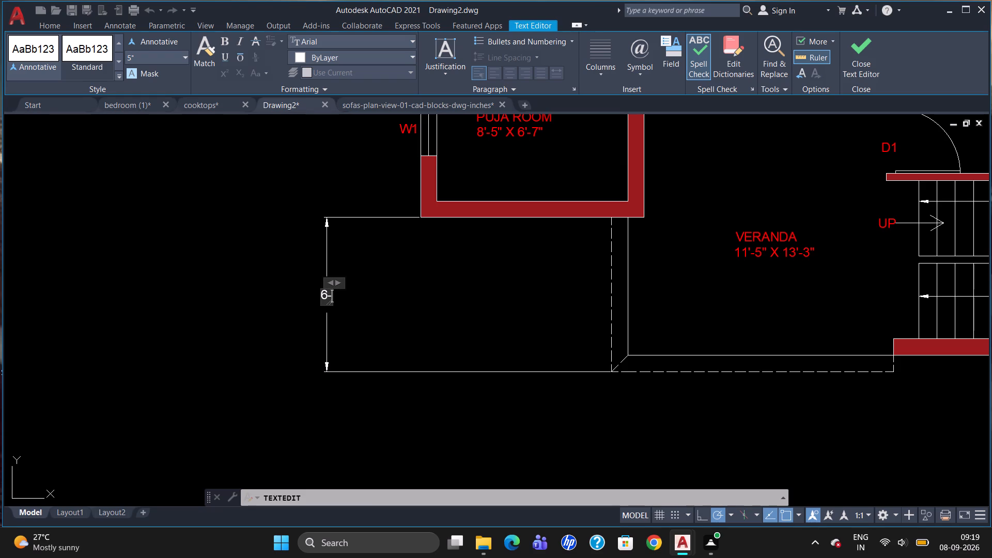
pyautogui.press('BackSpace')
pyautogui.write('\'-4"')
pyautogui.click(391, 338)
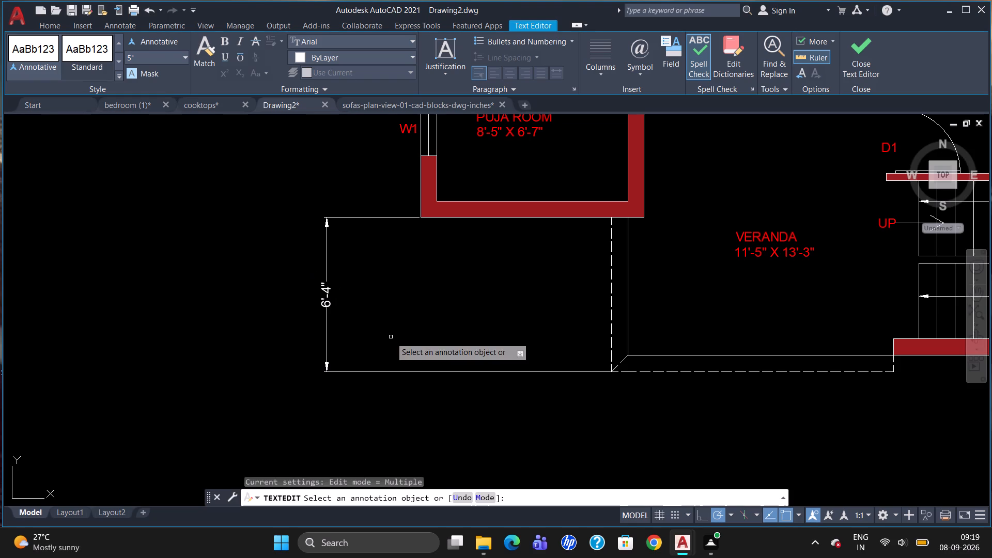
pyautogui.press('Escape')
# Add a vertical linear dimension from the plan's outer northwest corner to the puja room's outer southwest corner, aligned with the 6'-4" dimension.
pyautogui.scroll(-2, 363, 334)
pyautogui.scroll(1, 333, 218)
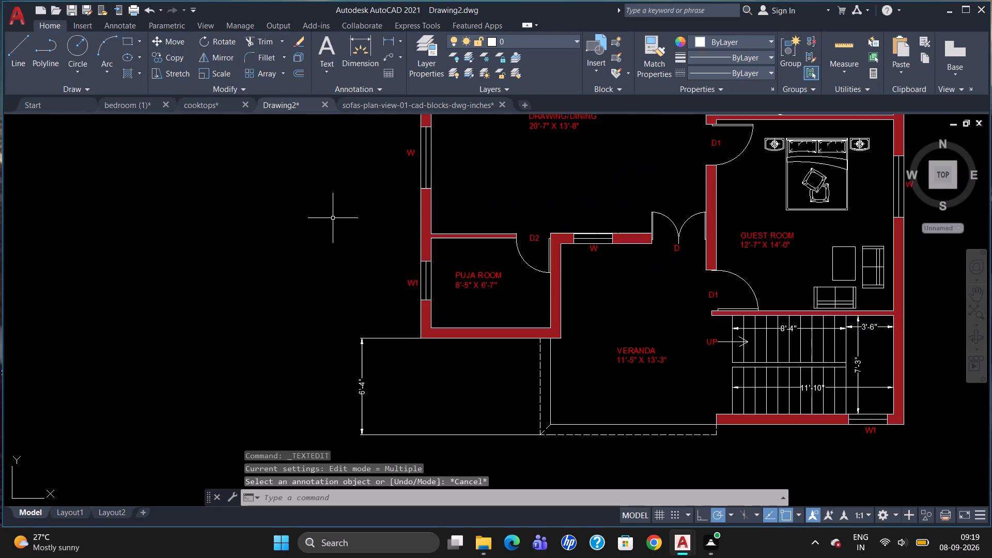
pyautogui.scroll(-2, 370, 308)
pyautogui.scroll(1, 348, 197)
pyautogui.scroll(-1, 394, 266)
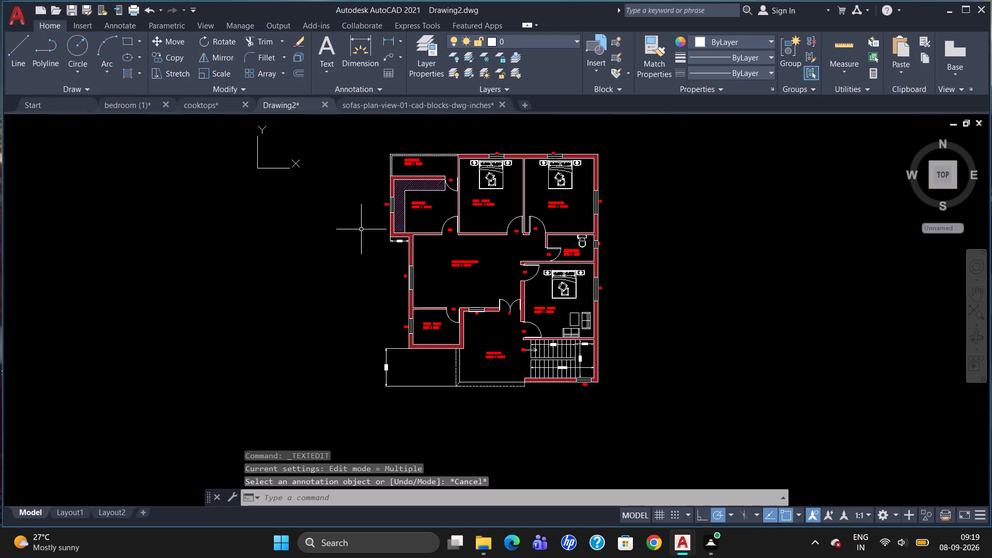
pyautogui.scroll(1, 364, 148)
pyautogui.scroll(-1, 422, 151)
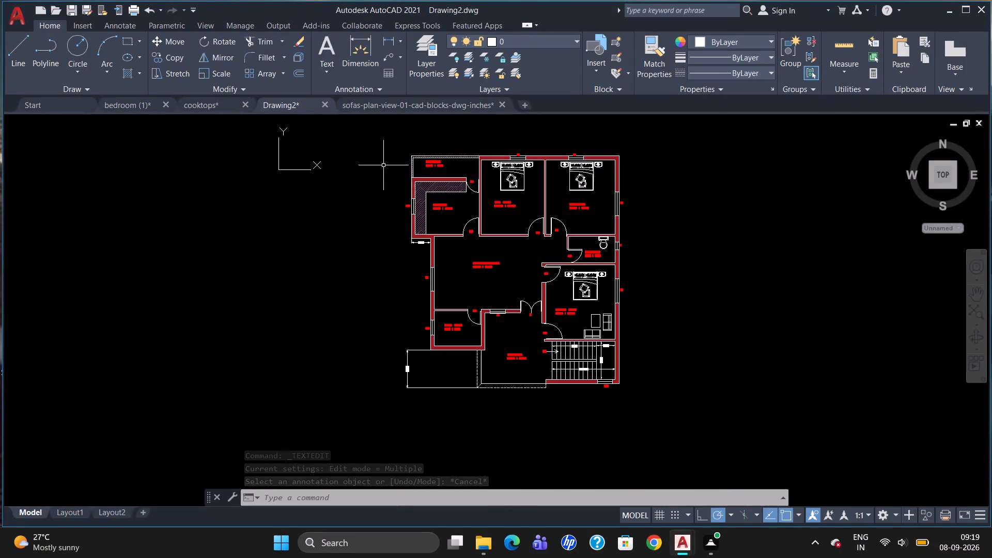
pyautogui.write('DLI')
pyautogui.press('Return')
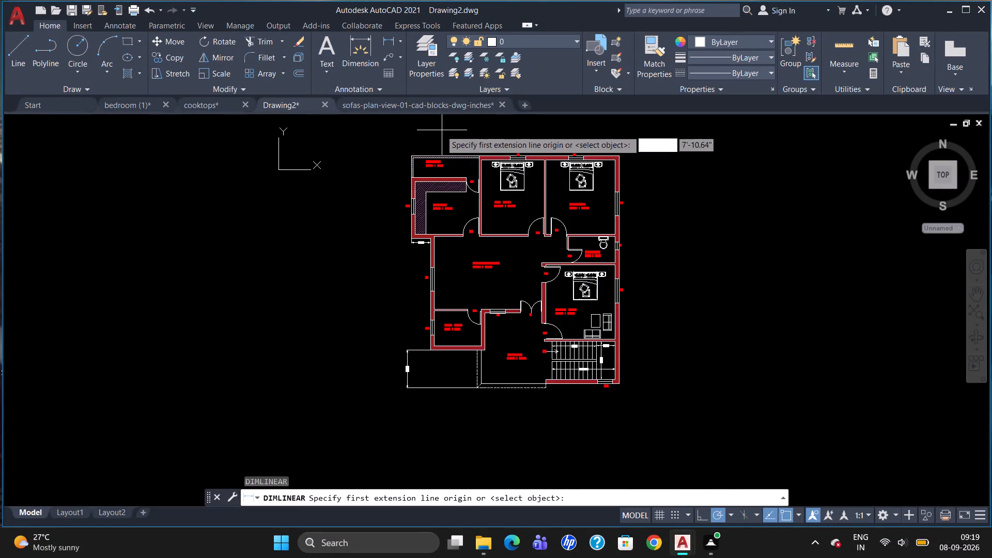
pyautogui.scroll(1, 436, 134)
pyautogui.click(396, 169)
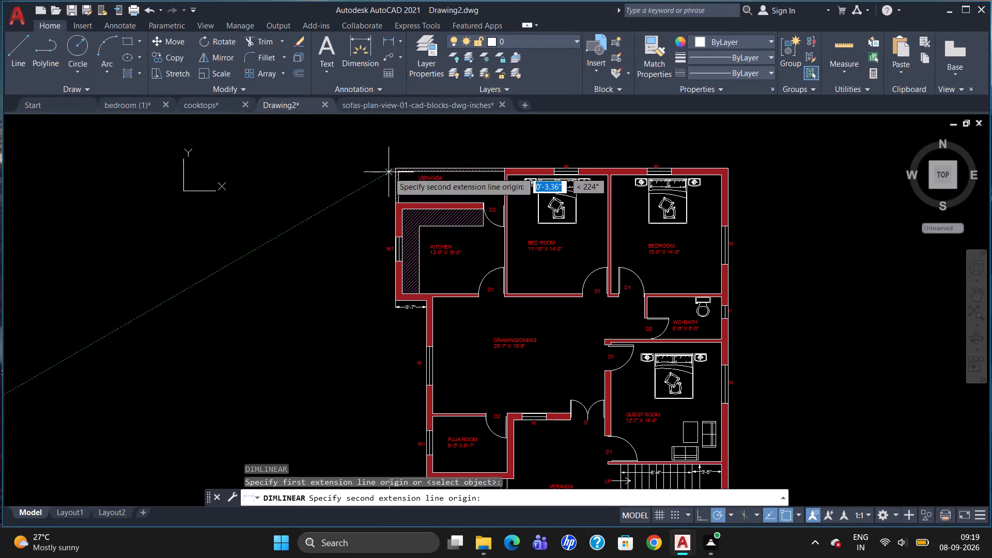
pyautogui.scroll(-2, 396, 251)
pyautogui.scroll(3, 409, 337)
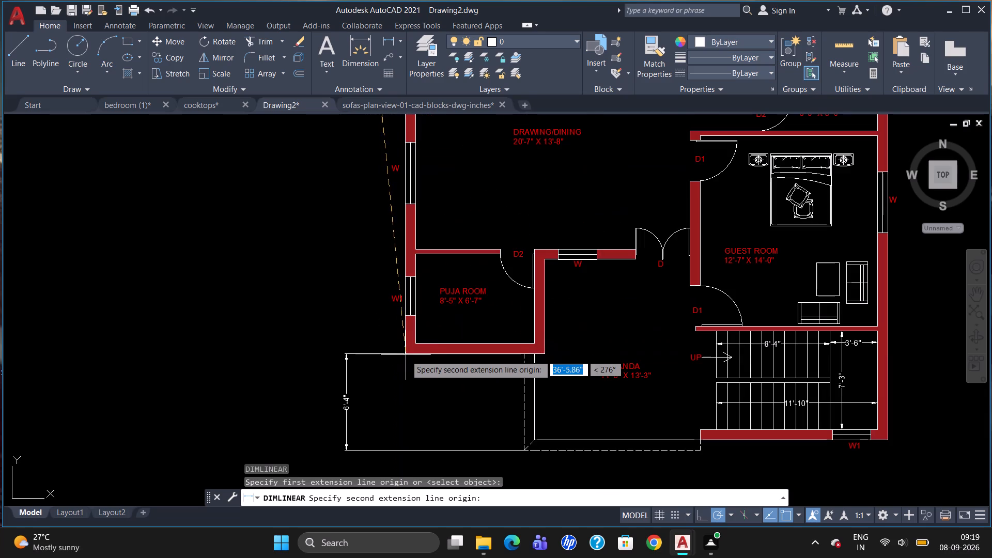
pyautogui.click(406, 355)
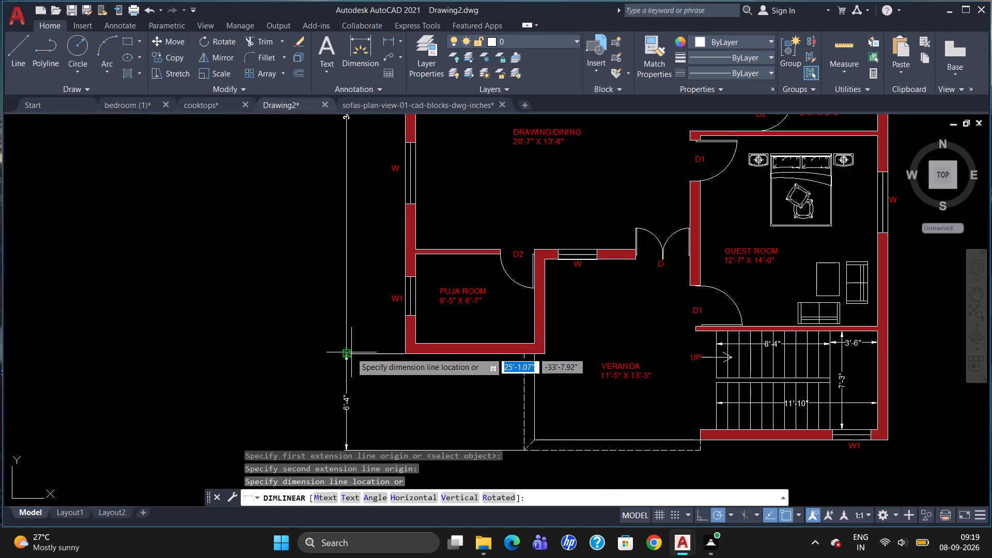
pyautogui.click(346, 350)
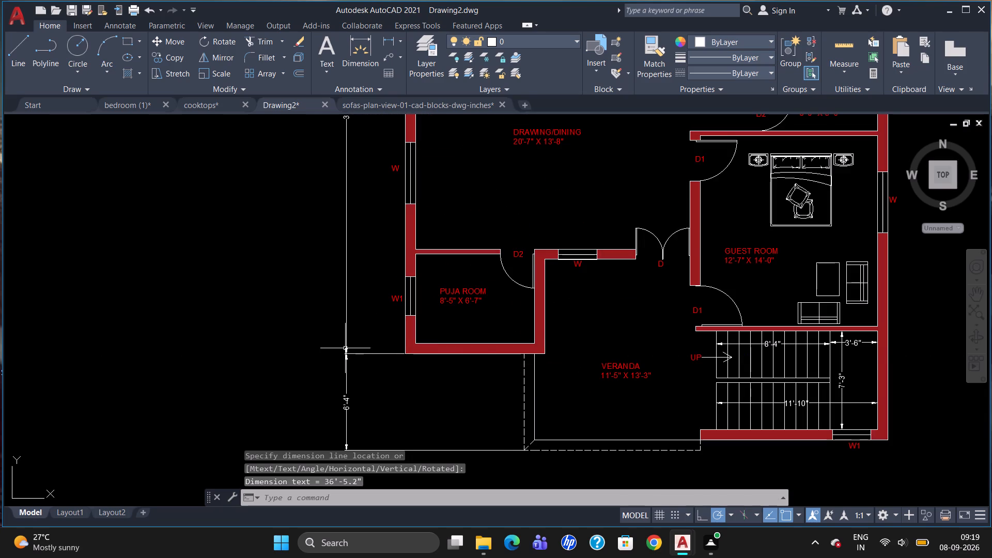
# Replace the text of the long vertical dimension along the plan's west side with 36'-5".
pyautogui.scroll(-1, 355, 271)
pyautogui.scroll(2, 338, 164)
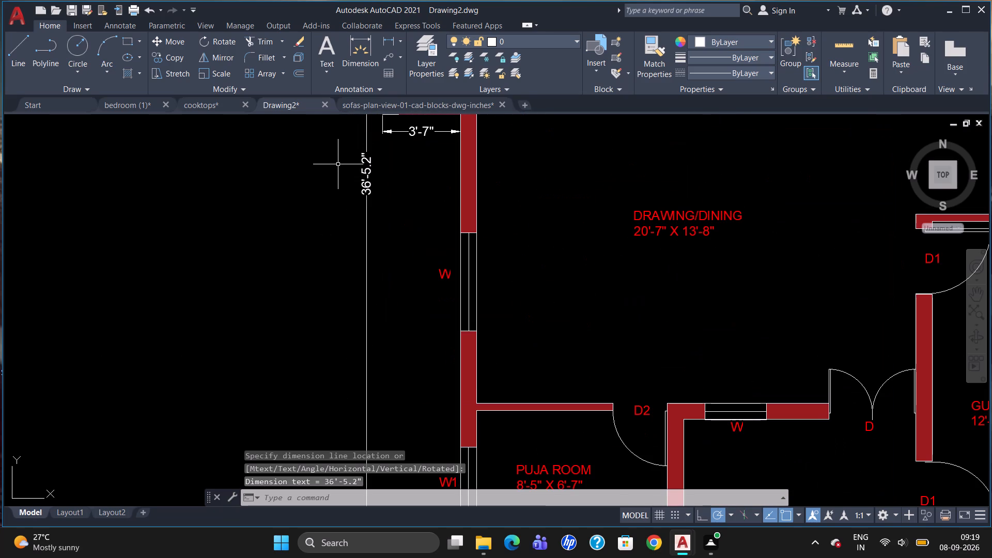
pyautogui.doubleClick(365, 169)
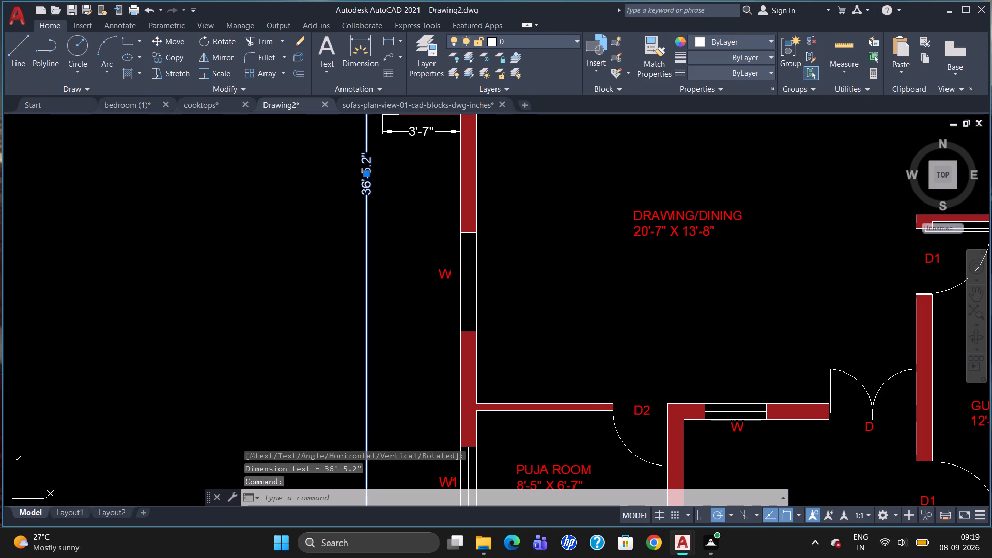
pyautogui.press('Delete')
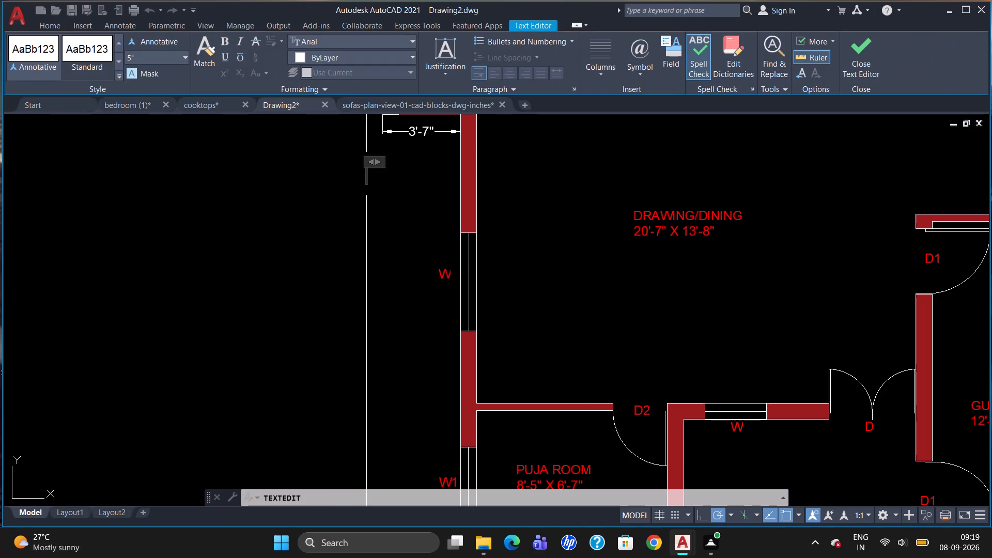
pyautogui.write("36'")
pyautogui.press('-')
pyautogui.write('5/')
pyautogui.press('BackSpace')
pyautogui.hotkey('shift', '"')
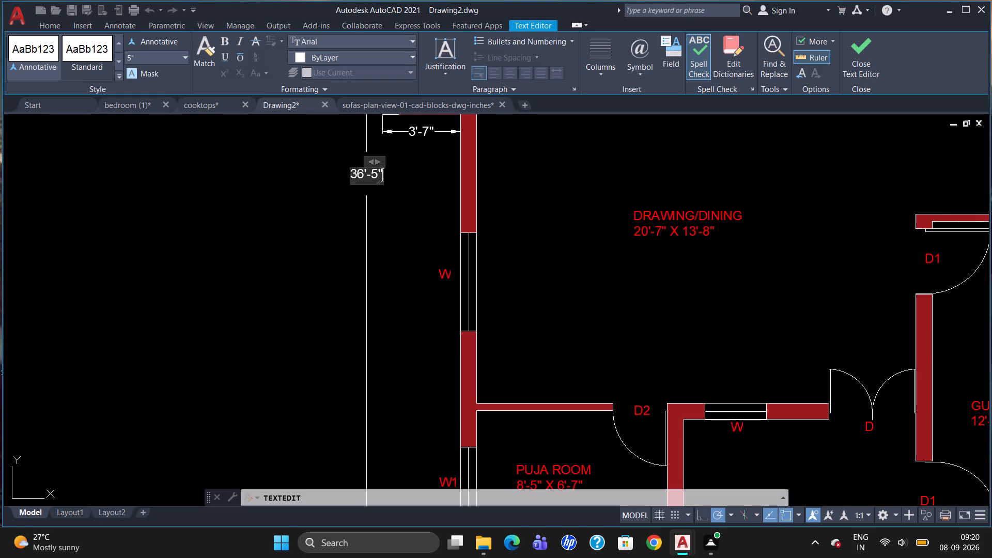
pyautogui.click(378, 218)
pyautogui.press('Escape')
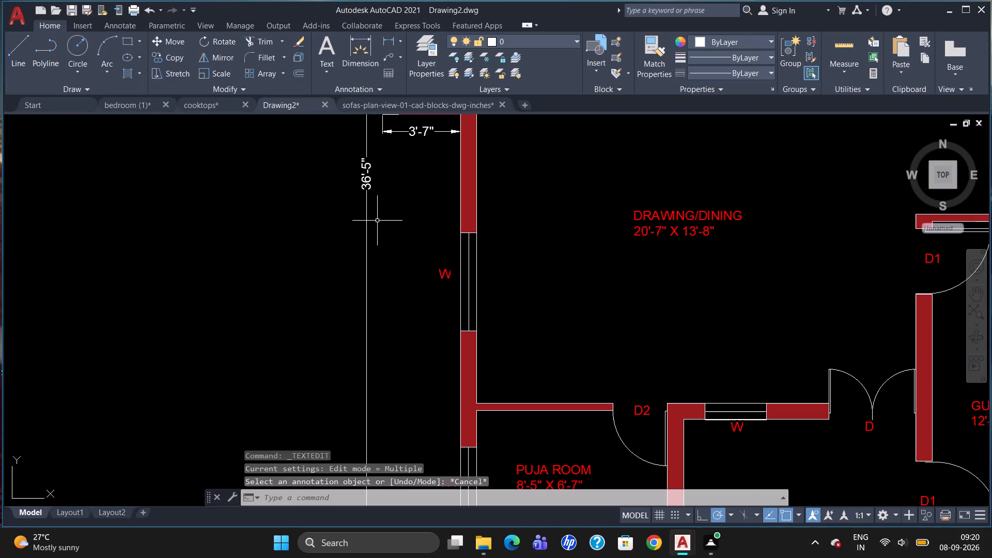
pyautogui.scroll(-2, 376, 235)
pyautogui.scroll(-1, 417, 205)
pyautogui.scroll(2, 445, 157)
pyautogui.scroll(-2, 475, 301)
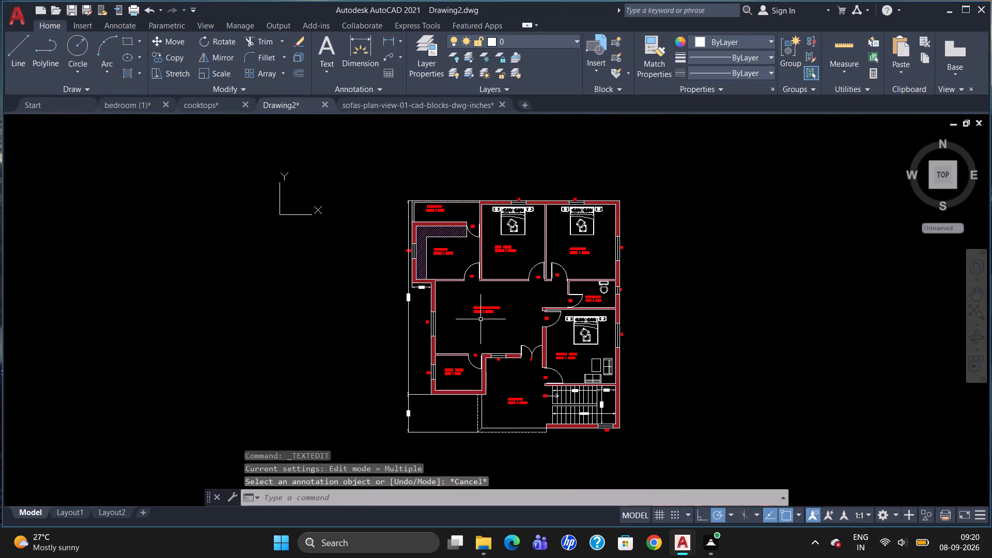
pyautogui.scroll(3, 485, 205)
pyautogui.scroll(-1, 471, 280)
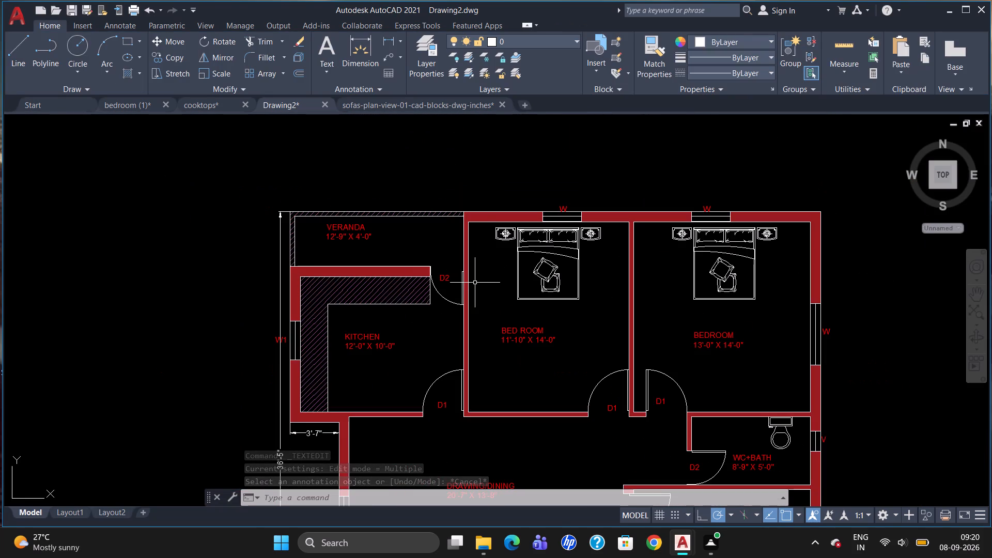
# Add a horizontal linear dimension north of the plan, from the veranda's outer northwest corner to the east bedroom's outer northeast corner.
pyautogui.write('DL')
pyautogui.press('i')
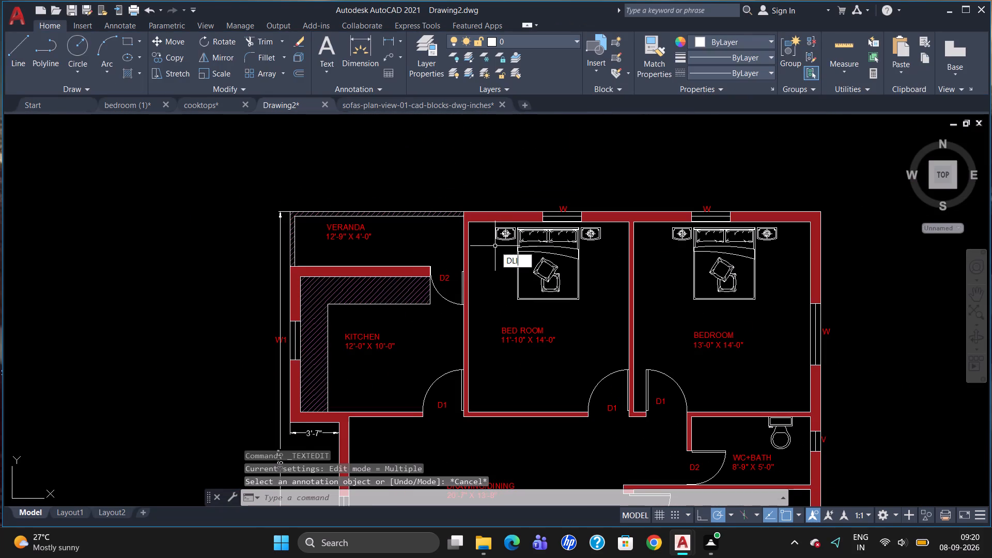
pyautogui.press('Return')
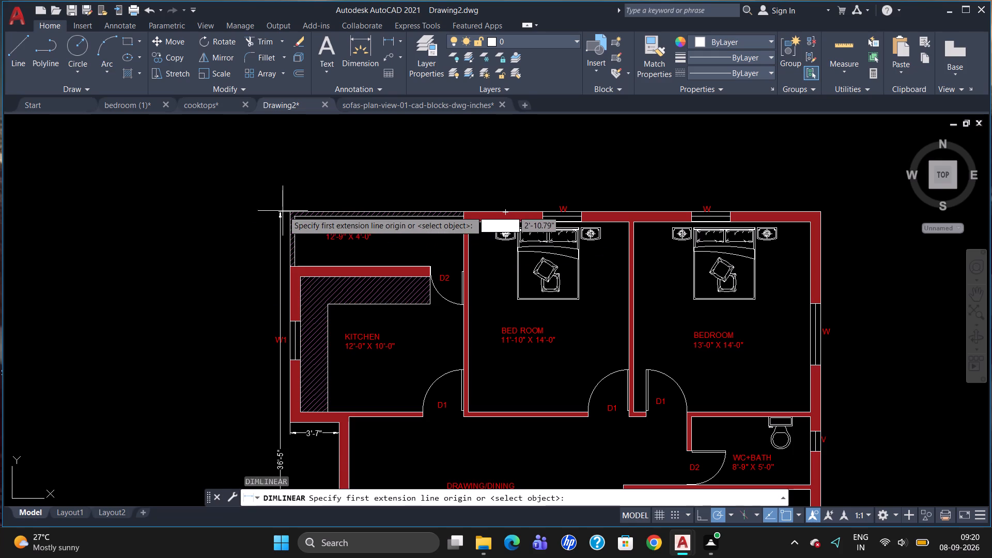
pyautogui.click(292, 211)
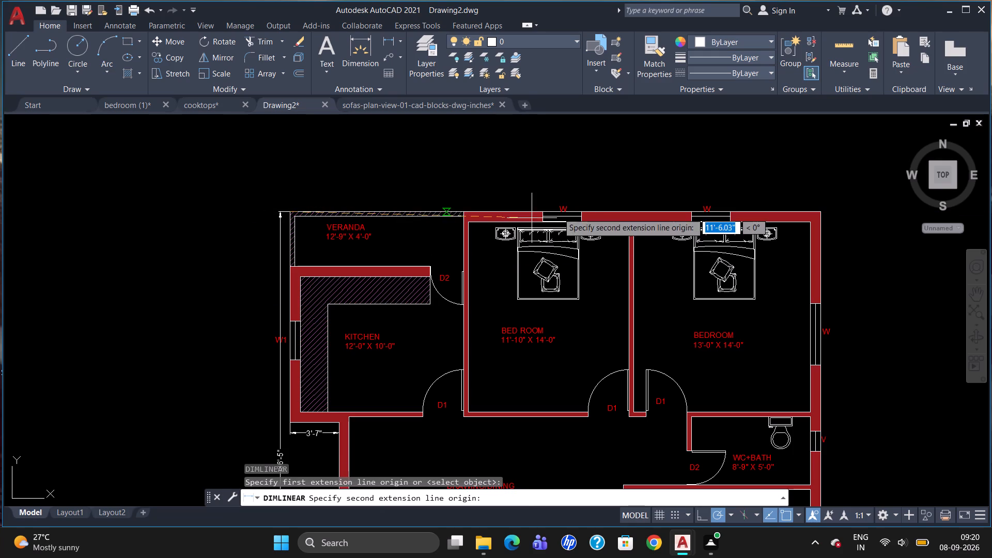
pyautogui.click(819, 208)
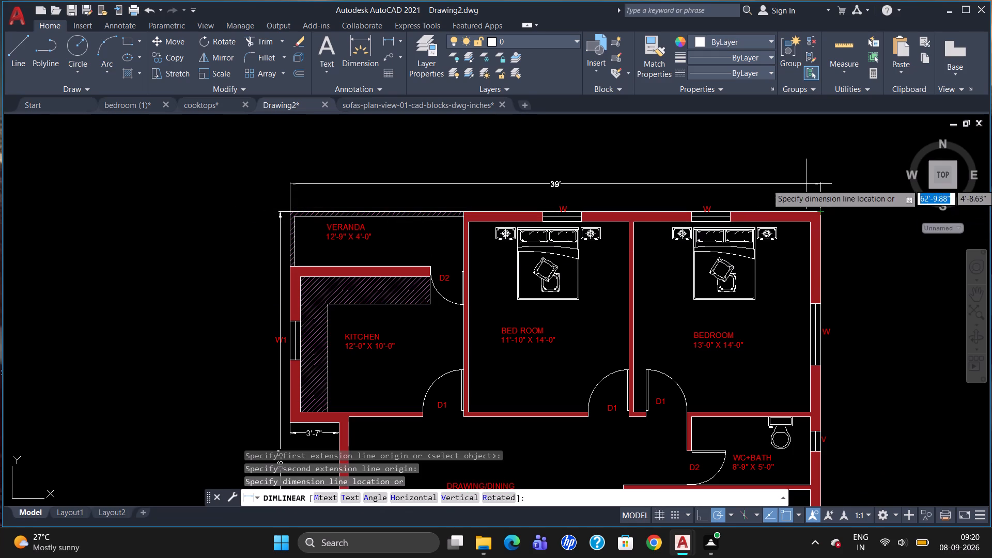
pyautogui.click(807, 183)
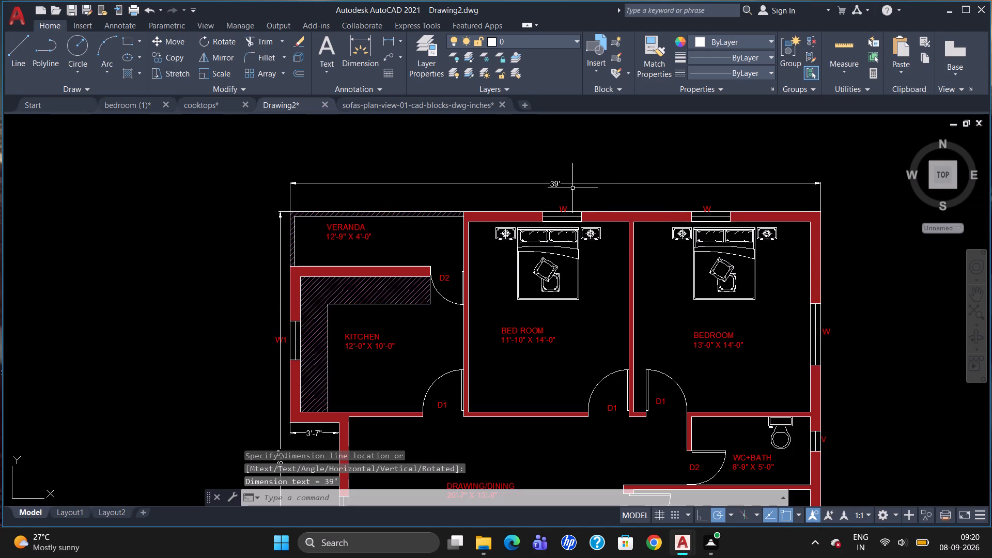
# Add a vertical linear dimension east of the plan, from the outer northeast corner to the staircase's outer southeast corner.
pyautogui.scroll(-1, 531, 158)
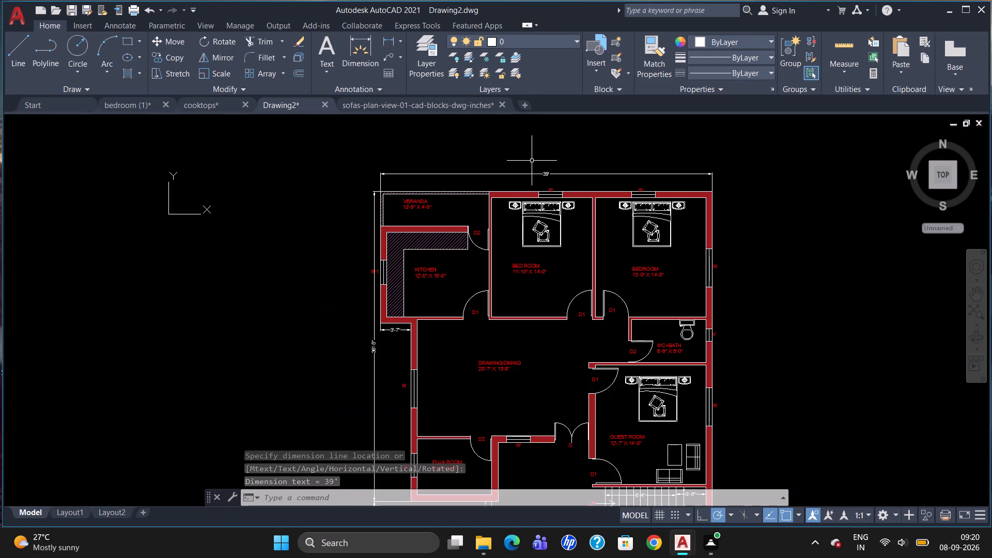
pyautogui.scroll(-1, 532, 136)
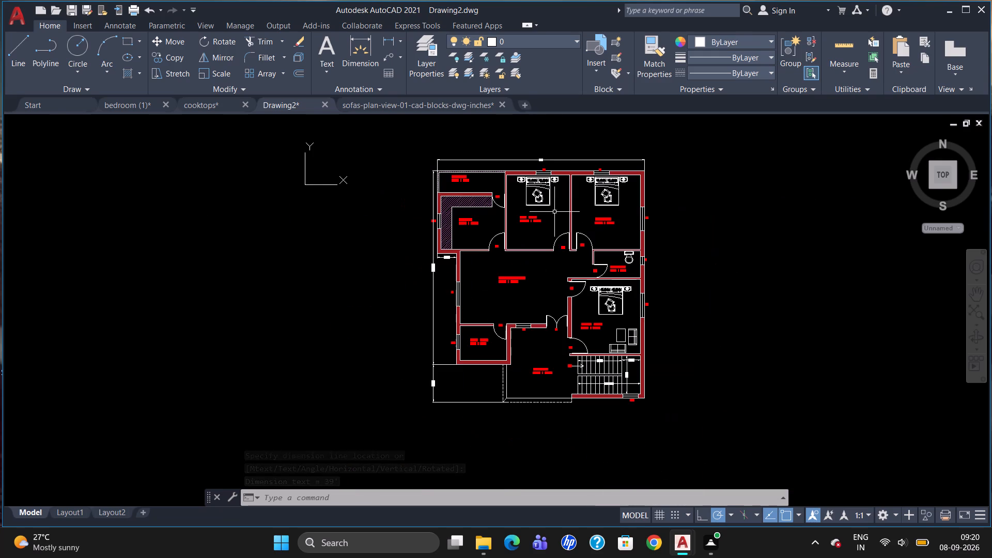
pyautogui.scroll(1, 664, 270)
pyautogui.write('DLI')
pyautogui.press('Return')
pyautogui.scroll(-1, 661, 271)
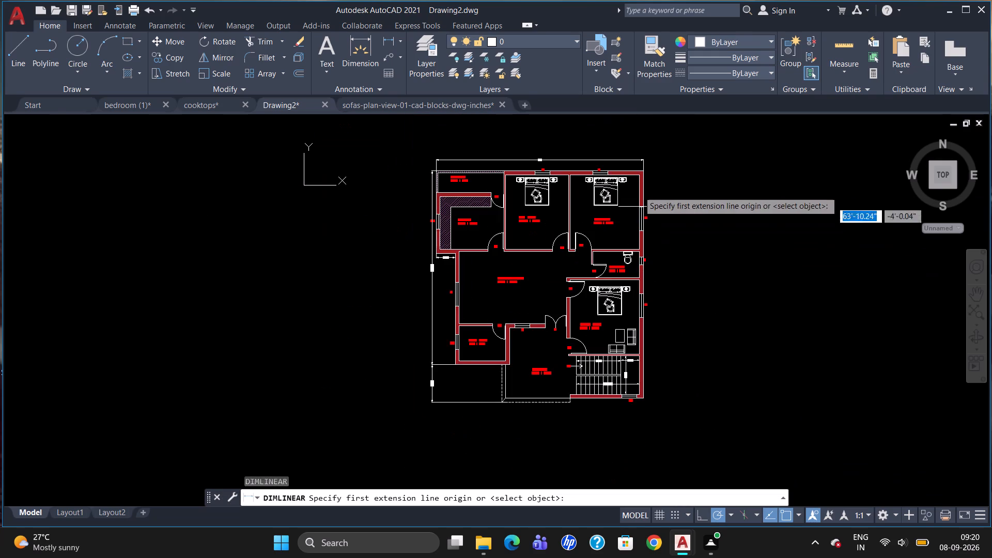
pyautogui.click(643, 172)
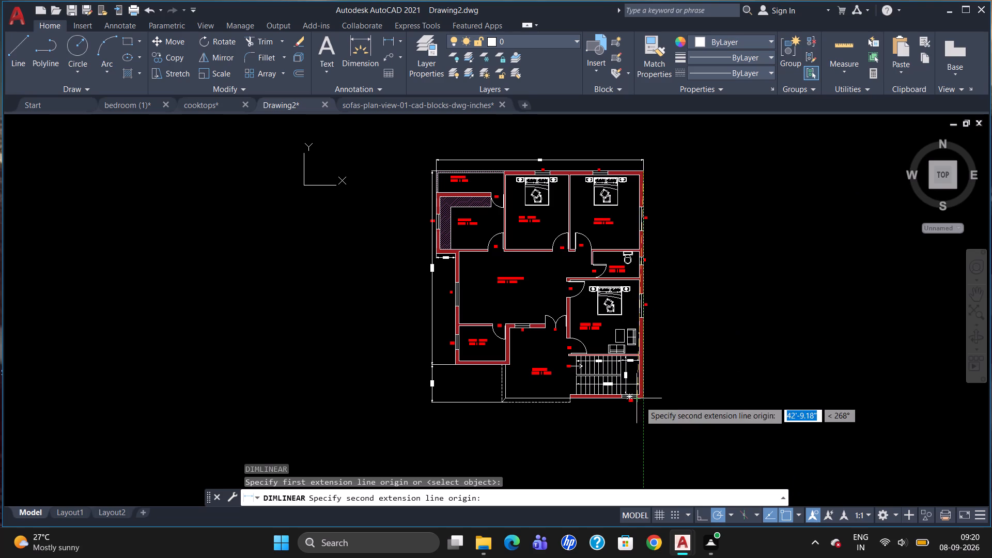
pyautogui.click(644, 399)
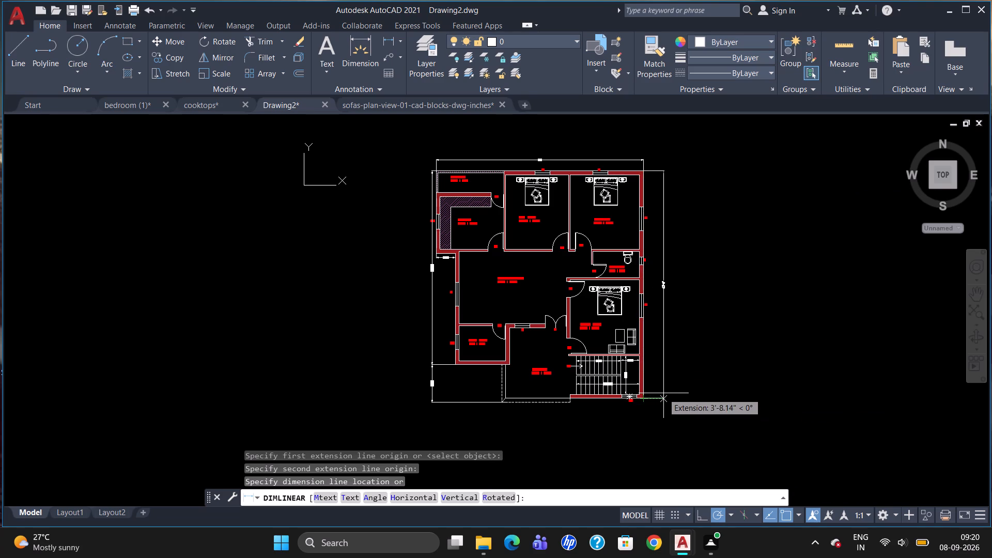
pyautogui.click(663, 393)
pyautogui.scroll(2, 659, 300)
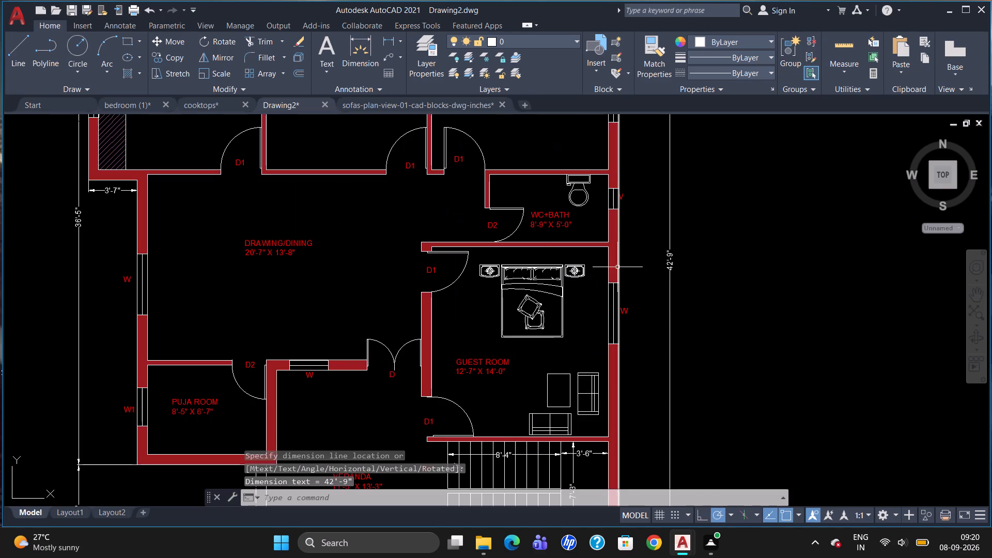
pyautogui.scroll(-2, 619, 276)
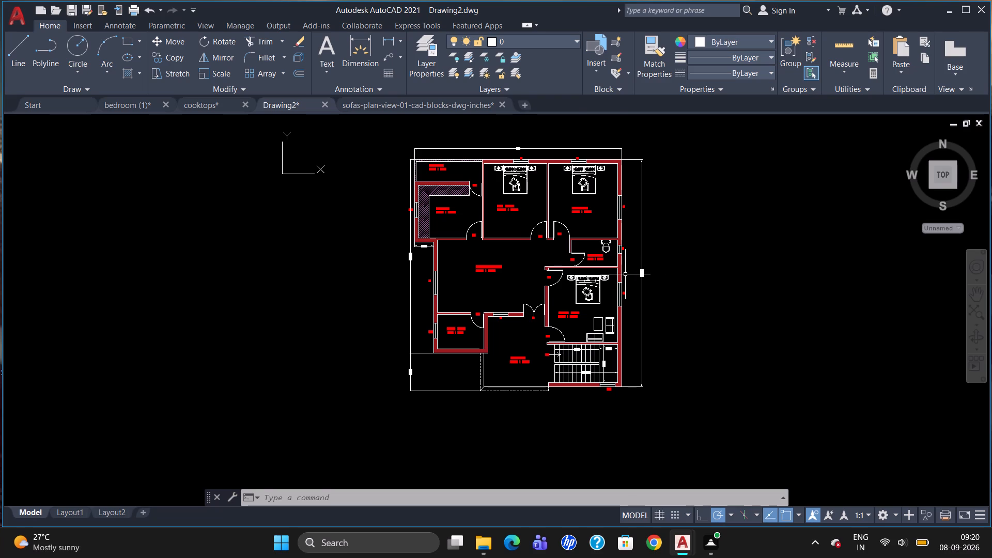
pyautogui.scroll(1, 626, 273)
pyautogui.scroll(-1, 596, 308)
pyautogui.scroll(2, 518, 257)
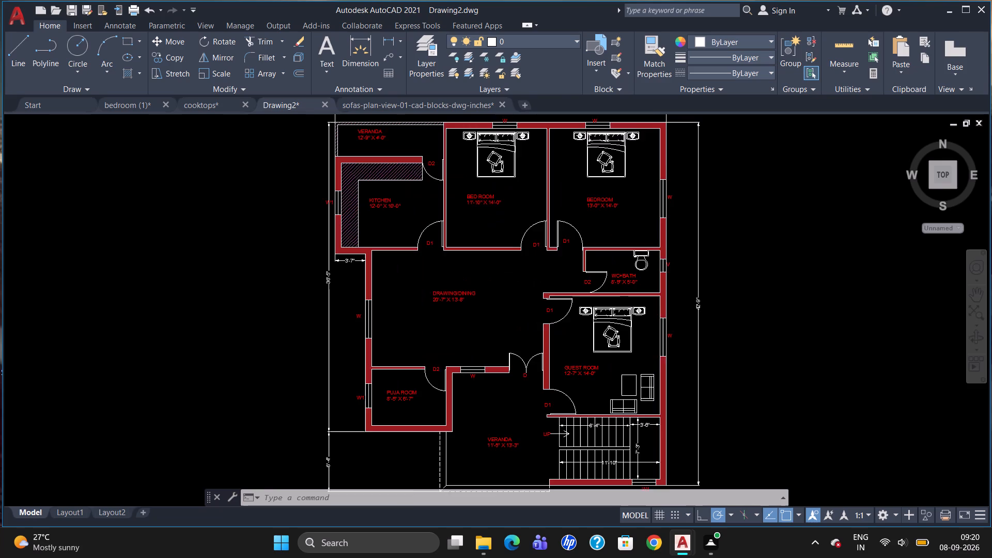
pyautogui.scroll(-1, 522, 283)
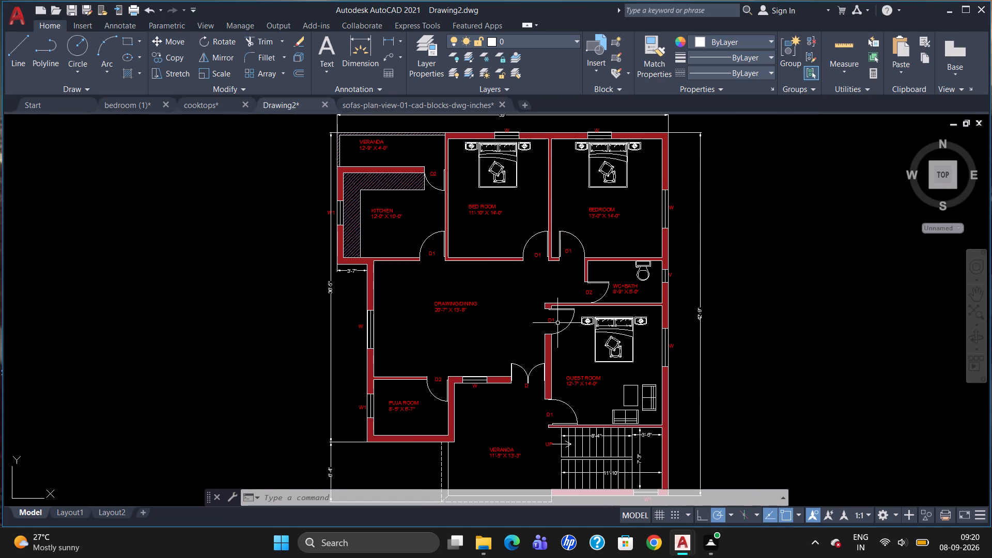
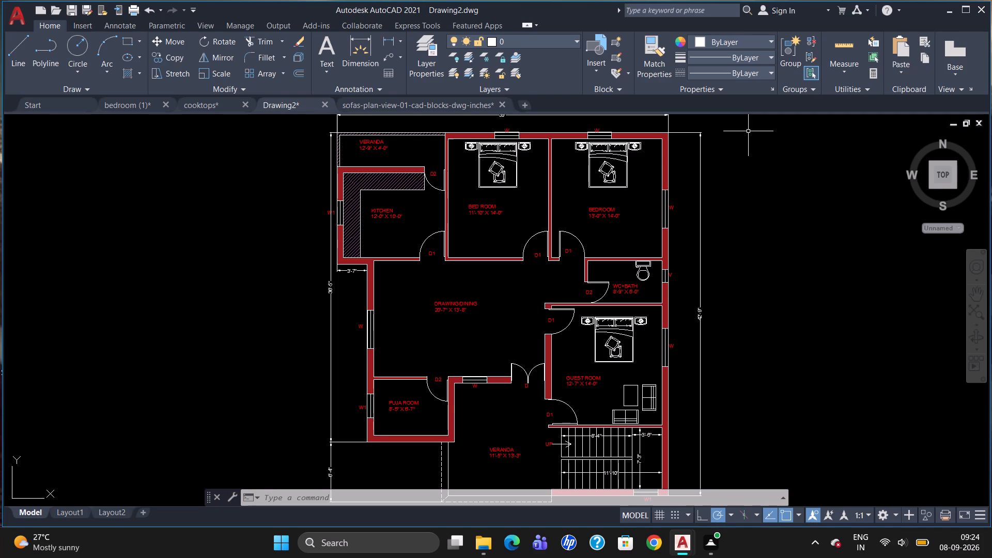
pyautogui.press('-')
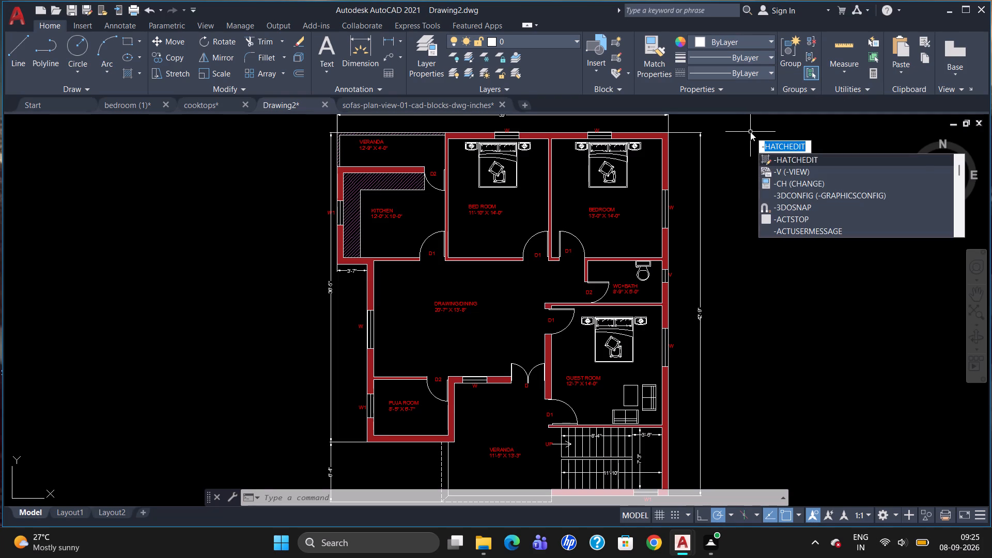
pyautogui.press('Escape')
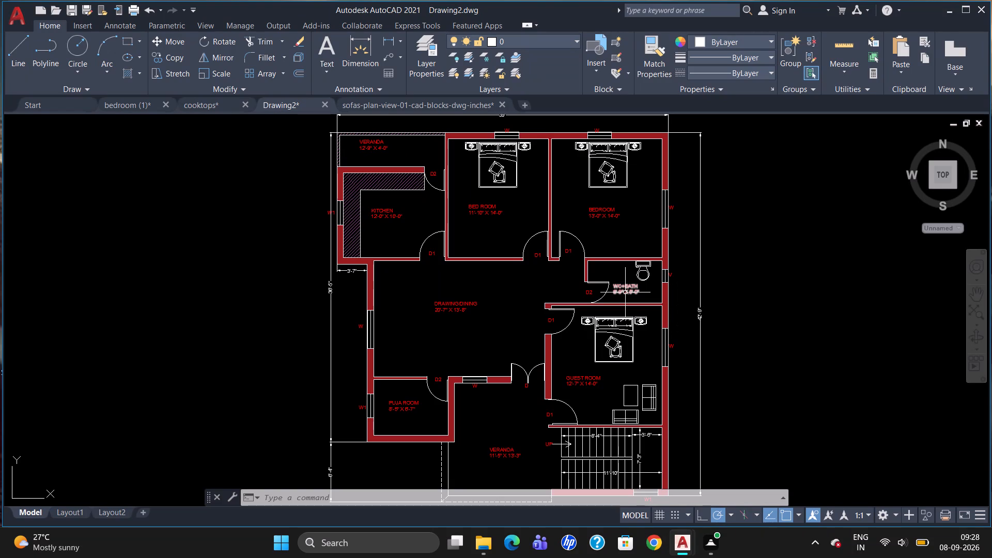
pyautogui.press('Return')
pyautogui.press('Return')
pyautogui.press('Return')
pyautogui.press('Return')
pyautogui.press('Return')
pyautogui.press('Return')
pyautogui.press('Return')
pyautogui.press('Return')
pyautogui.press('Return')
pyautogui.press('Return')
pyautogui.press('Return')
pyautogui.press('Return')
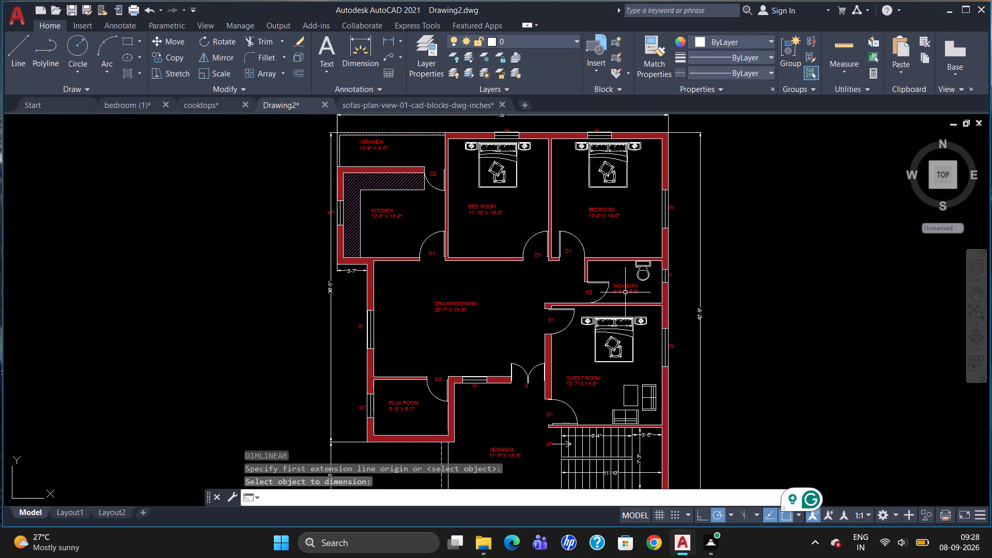
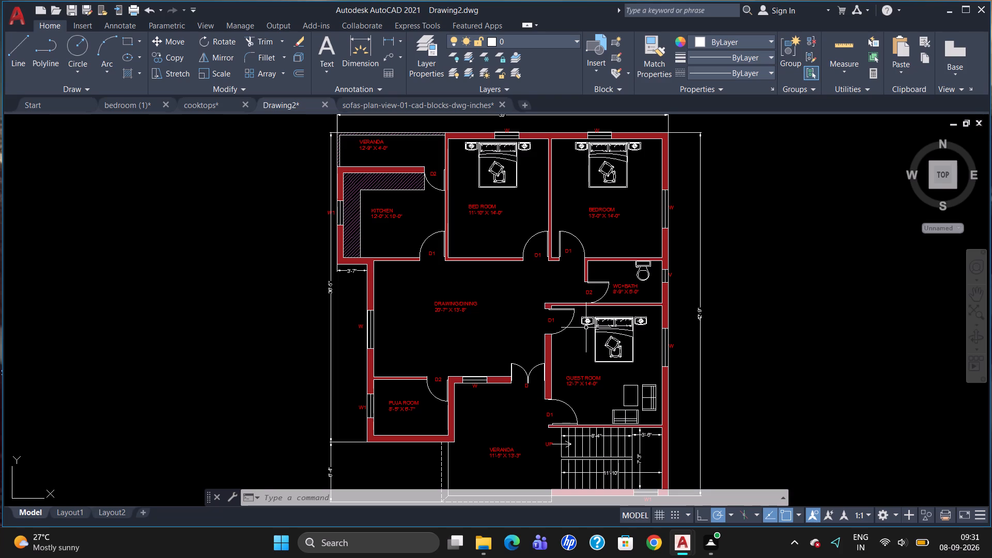
# Inspect the completed floor plan, checking the room labels, furniture, wall hatching, staircase and exterior dimensions.
pyautogui.scroll(-1, 513, 282)
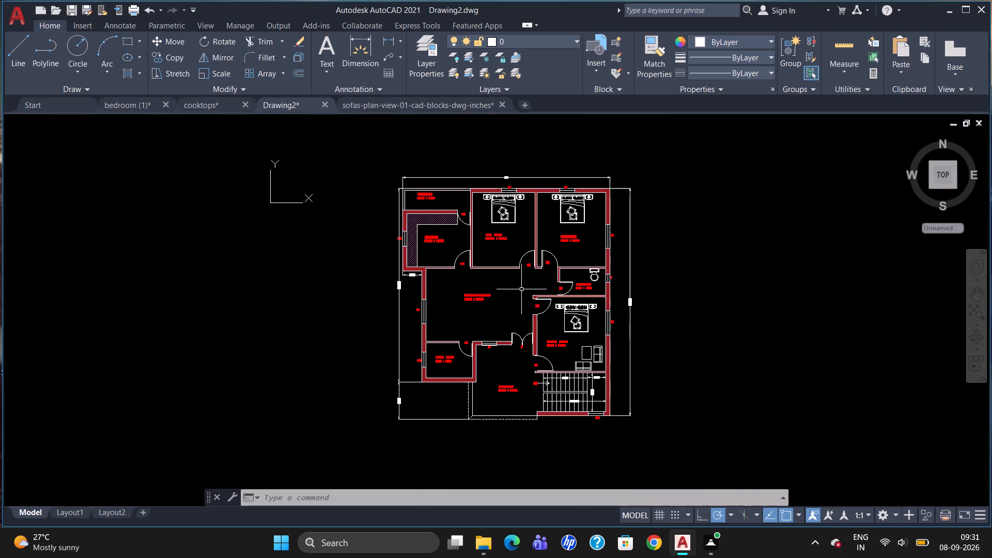
pyautogui.scroll(2, 511, 303)
pyautogui.scroll(-1, 583, 279)
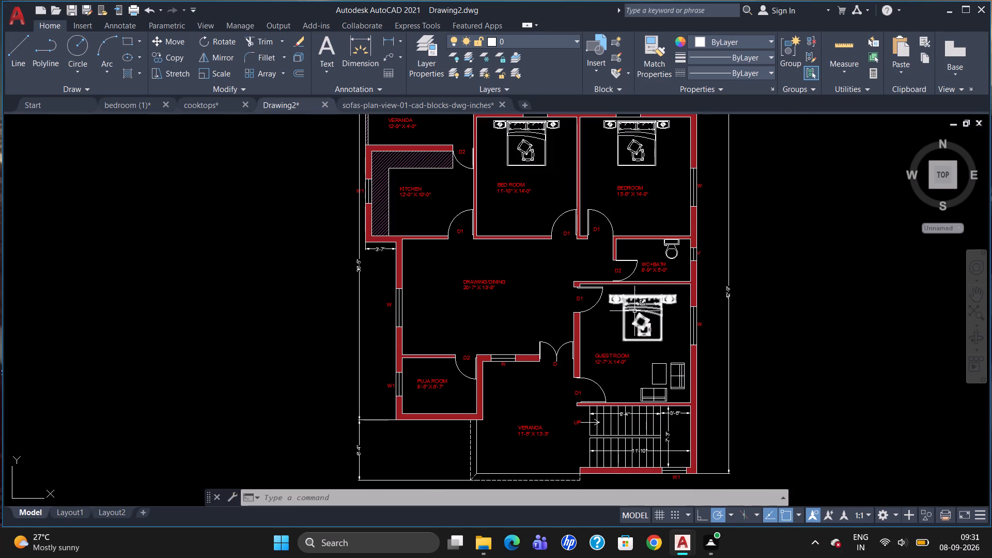
pyautogui.scroll(1, 634, 311)
pyautogui.scroll(-1, 602, 335)
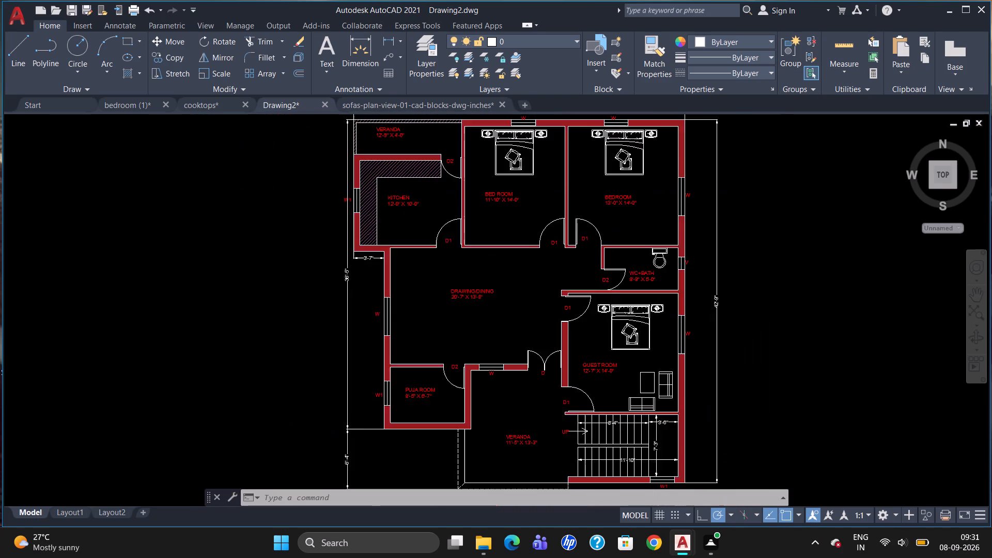
pyautogui.scroll(-1, 602, 335)
pyautogui.scroll(2, 551, 213)
pyautogui.scroll(-1, 431, 208)
pyautogui.scroll(1, 580, 230)
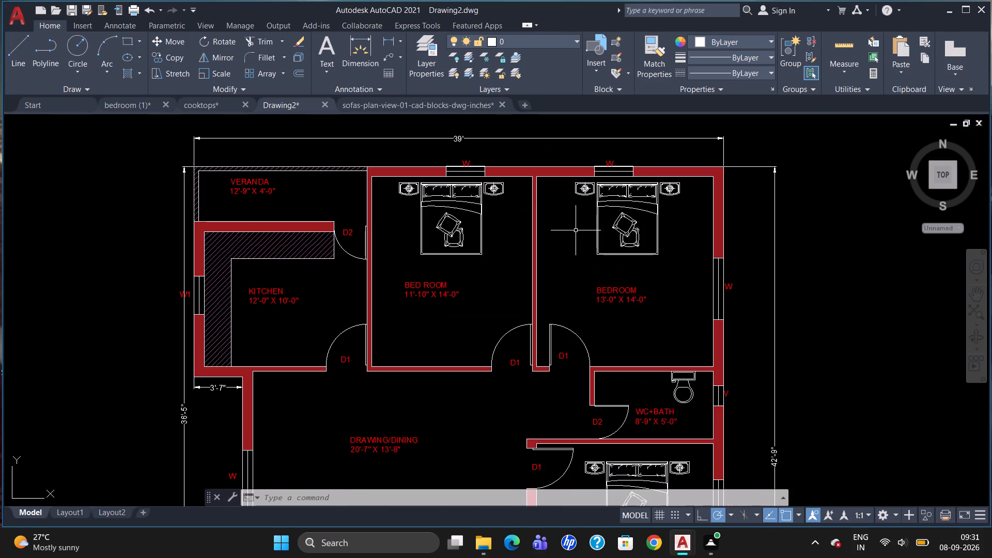
pyautogui.scroll(-2, 561, 235)
pyautogui.scroll(1, 567, 332)
pyautogui.scroll(-1, 691, 310)
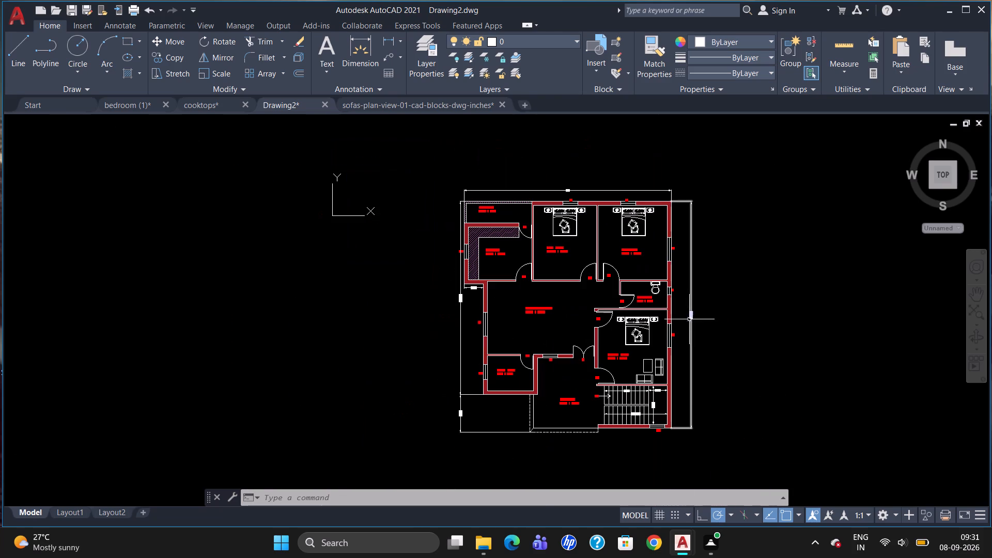
pyautogui.scroll(1, 632, 342)
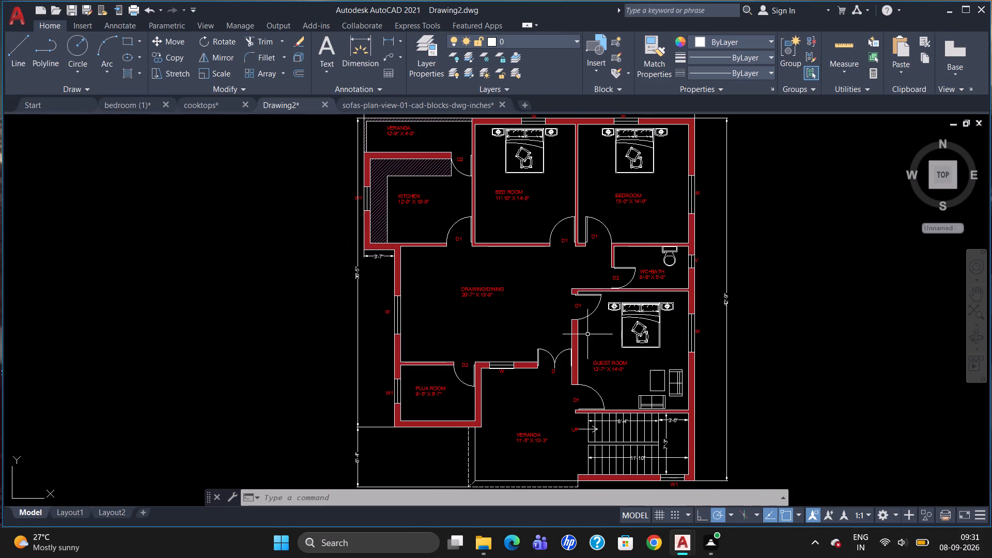
pyautogui.scroll(1, 593, 331)
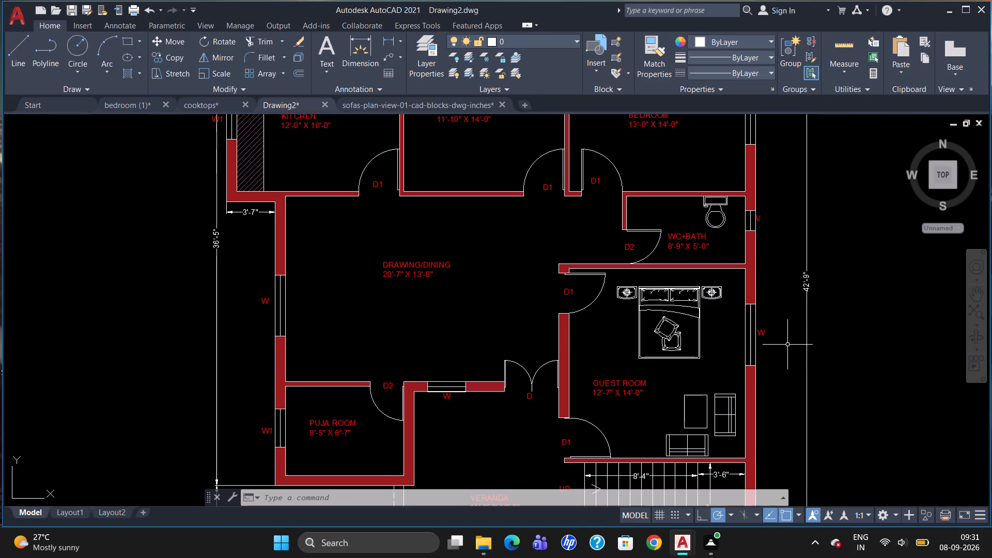
pyautogui.scroll(2, 699, 318)
pyautogui.scroll(-2, 617, 335)
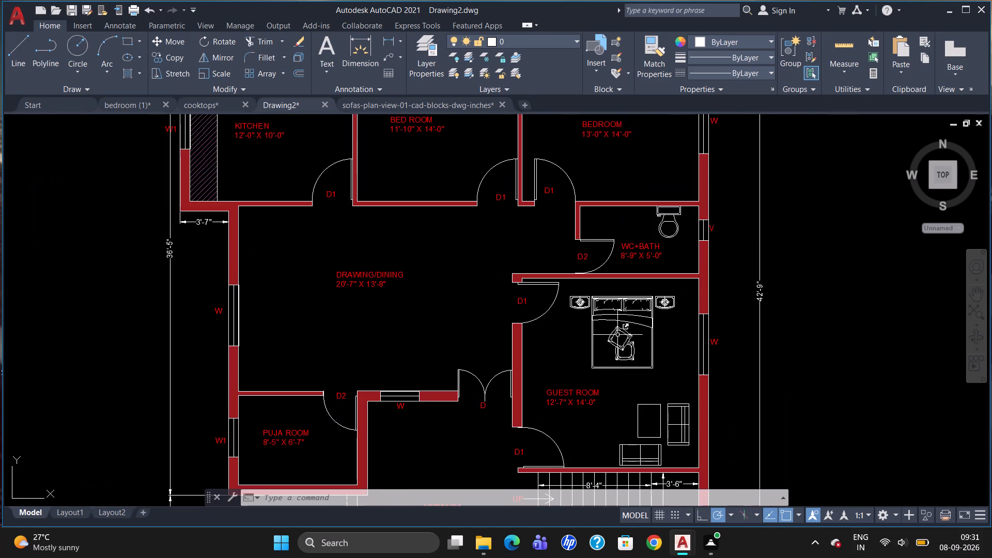
pyautogui.scroll(1, 612, 360)
pyautogui.scroll(-2, 678, 302)
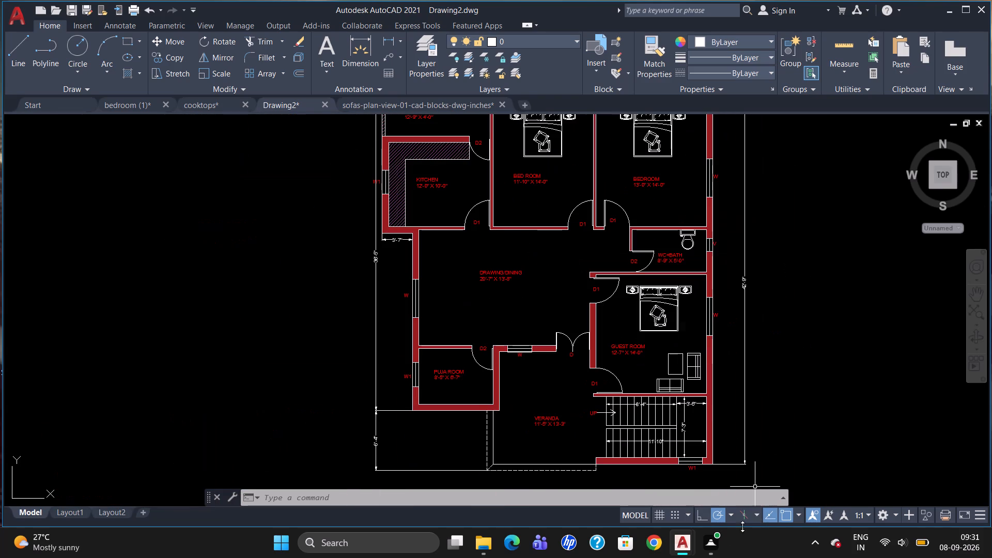
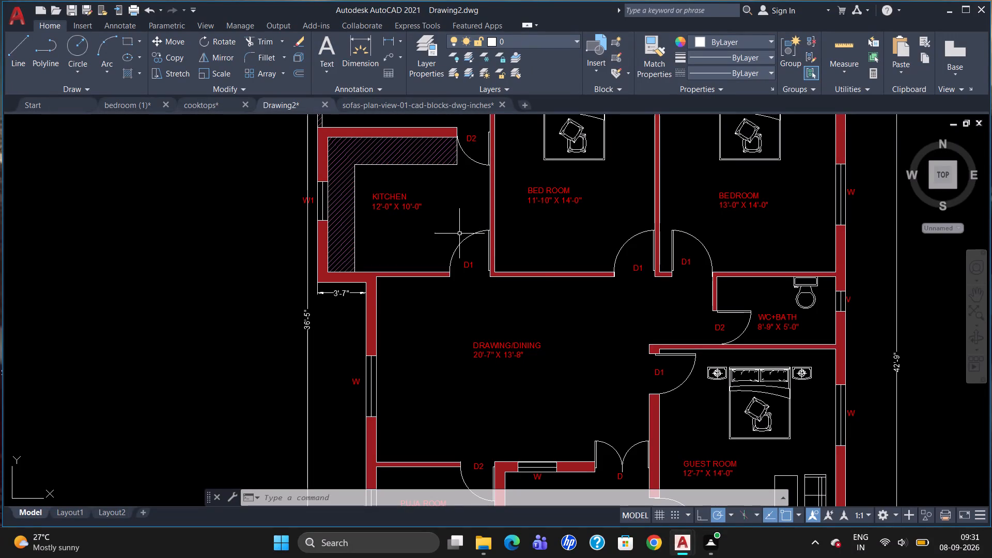
# Examine the finished floor plan's rooms, labels, doors, windows and exterior dimensions.
pyautogui.scroll(1, 540, 284)
pyautogui.scroll(-1, 533, 307)
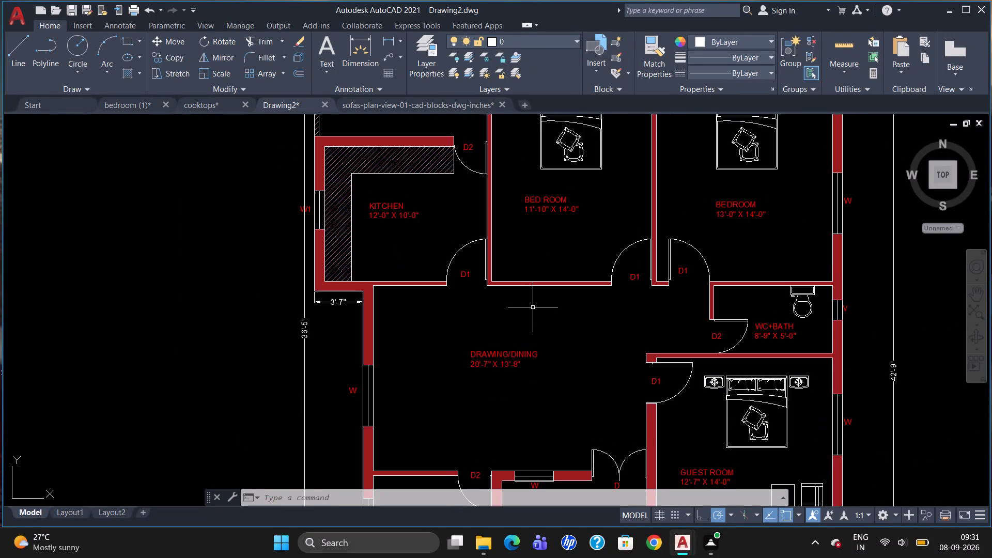
pyautogui.scroll(-2, 522, 340)
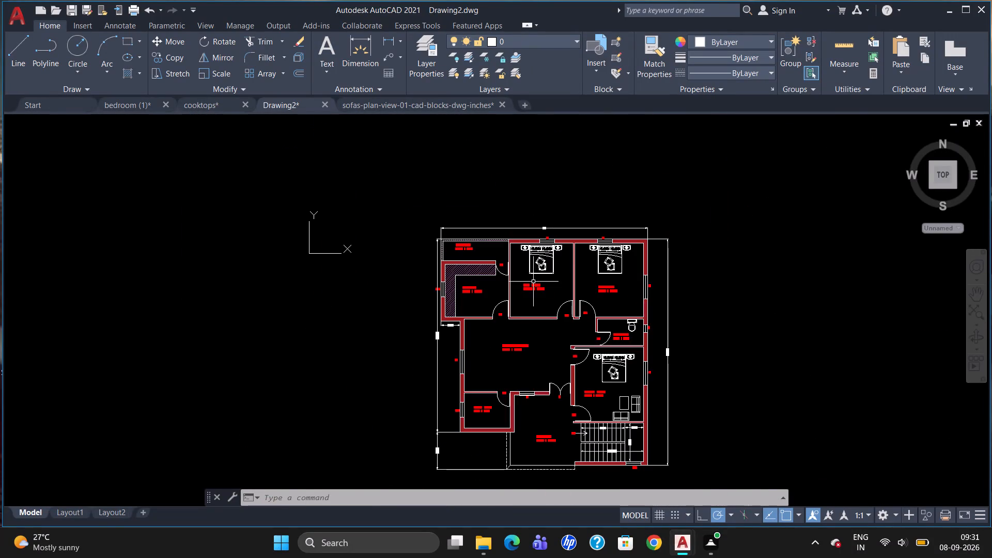
pyautogui.scroll(2, 533, 281)
pyautogui.scroll(1, 460, 231)
pyautogui.scroll(-1, 471, 259)
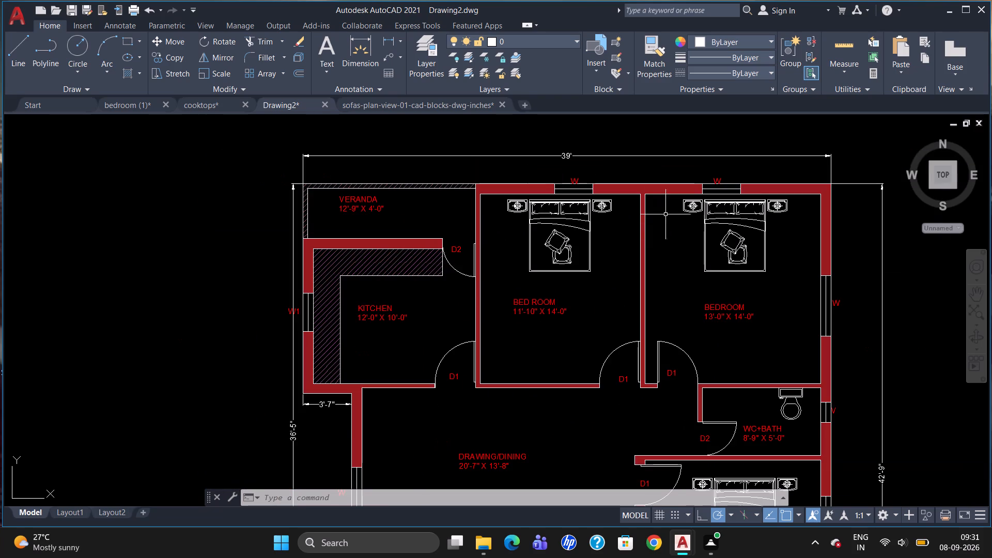
pyautogui.scroll(2, 629, 211)
pyautogui.scroll(-3, 500, 251)
pyautogui.scroll(2, 651, 270)
pyautogui.scroll(-2, 683, 230)
pyautogui.scroll(2, 702, 297)
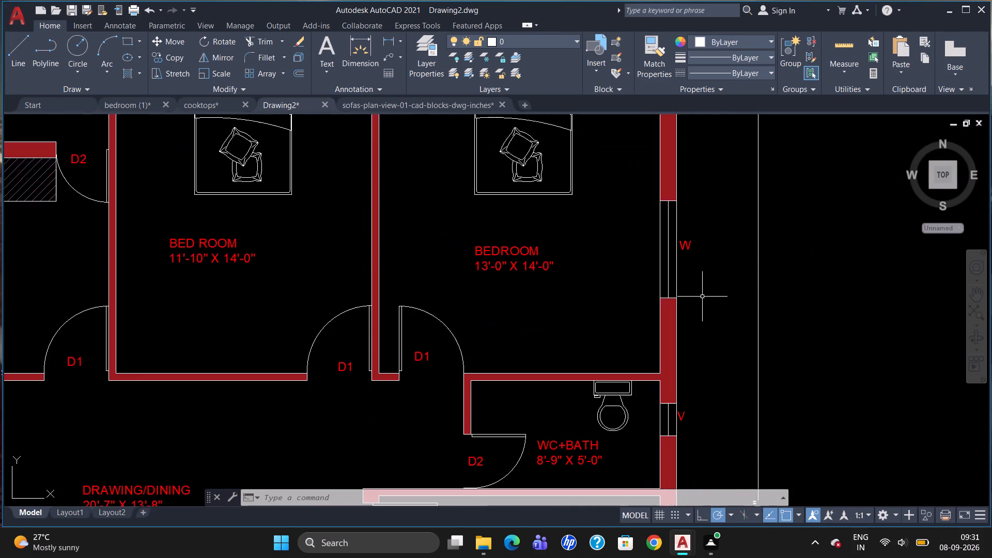
pyautogui.scroll(-2, 694, 281)
pyautogui.scroll(2, 687, 378)
pyautogui.scroll(-3, 630, 303)
pyautogui.scroll(1, 613, 395)
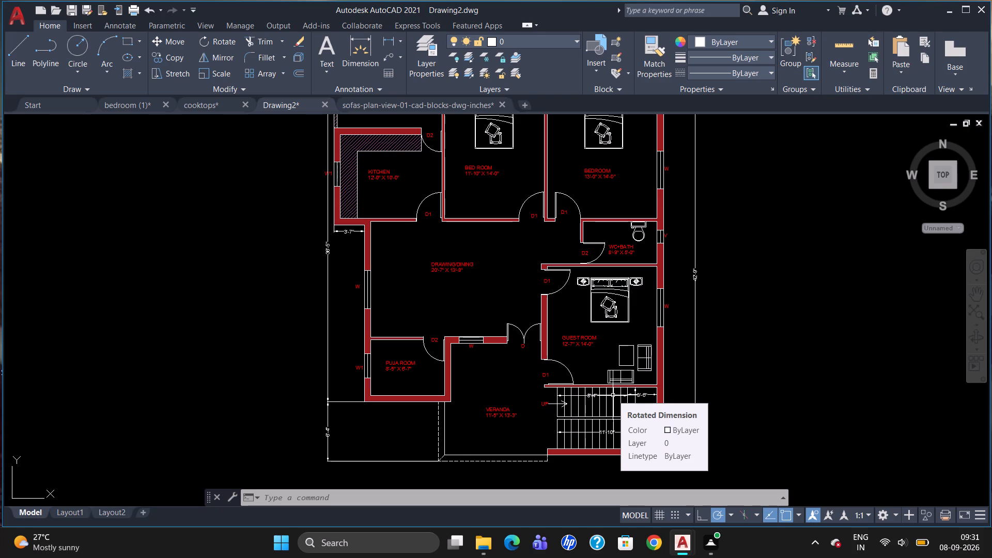
# Save the drawing under the file name N.3BHK in the sofas-plan-view-01-cad-blocks-dwg-inches folder.
pyautogui.click(552, 498)
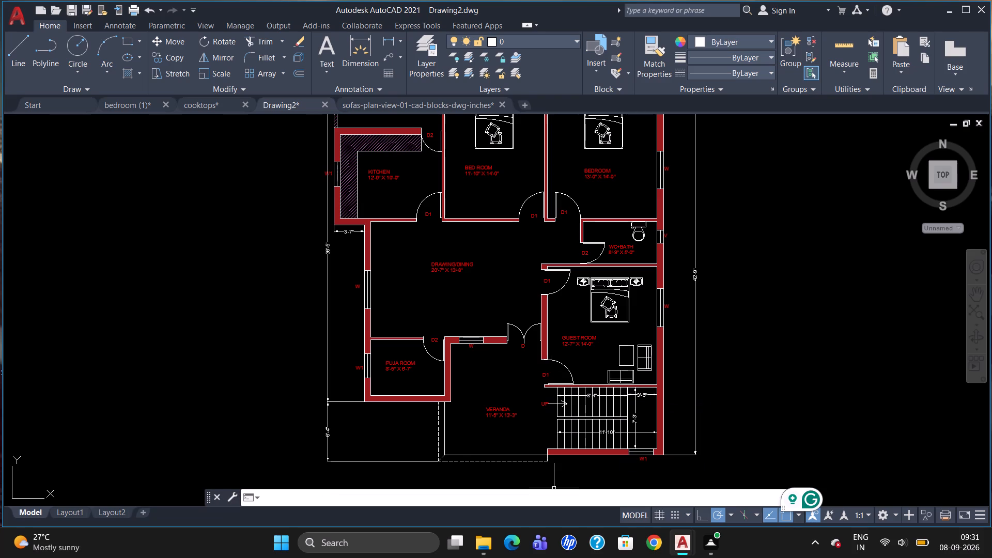
pyautogui.hotkey('ctrl', 's')
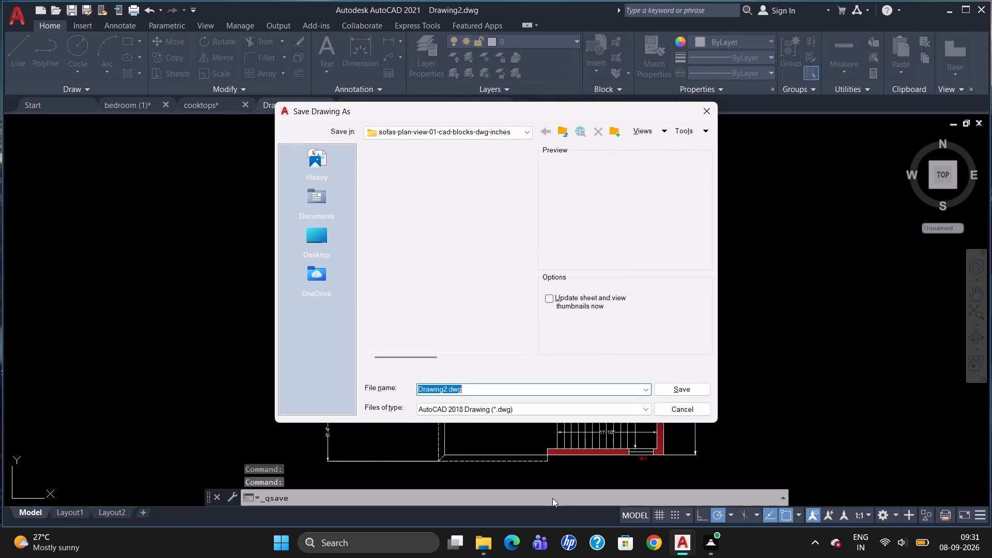
pyautogui.click(450, 391)
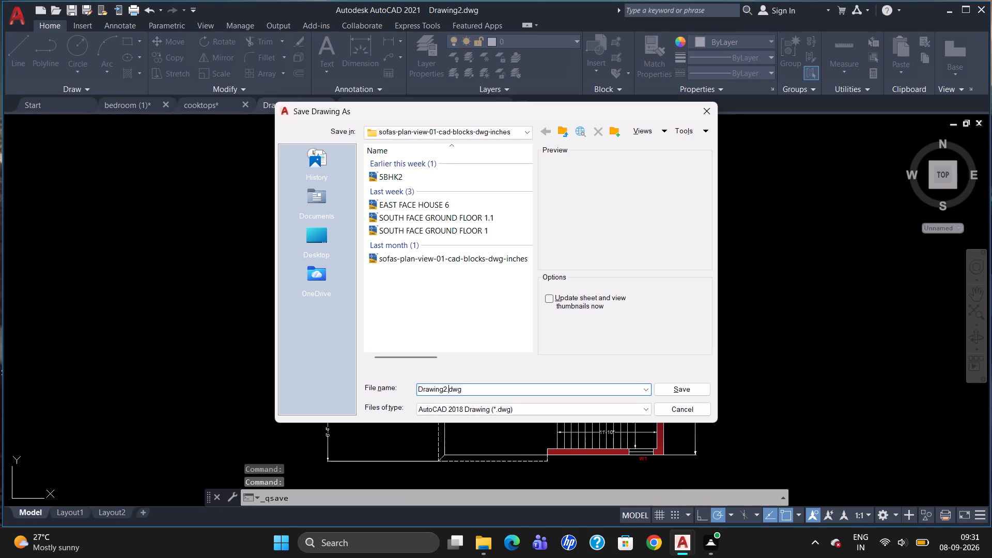
pyautogui.press('Left')
pyautogui.press('BackSpace')
pyautogui.press('BackSpace')
pyautogui.press('BackSpace')
pyautogui.press('BackSpace')
pyautogui.press('BackSpace')
pyautogui.press('BackSpace')
pyautogui.press('BackSpace')
pyautogui.press('BackSpace')
pyautogui.press('BackSpace')
pyautogui.press('BackSpace')
pyautogui.press('BackSpace')
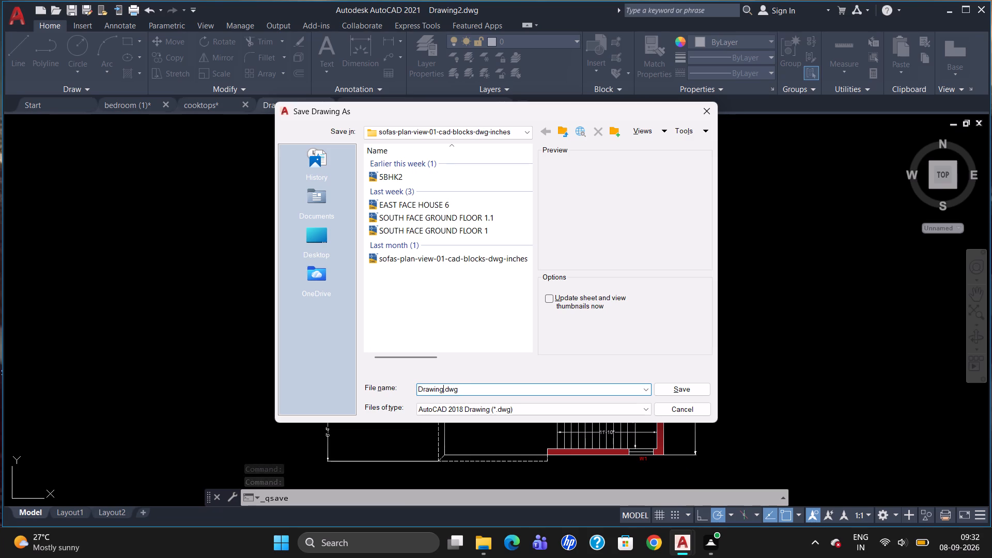
pyautogui.write('N.')
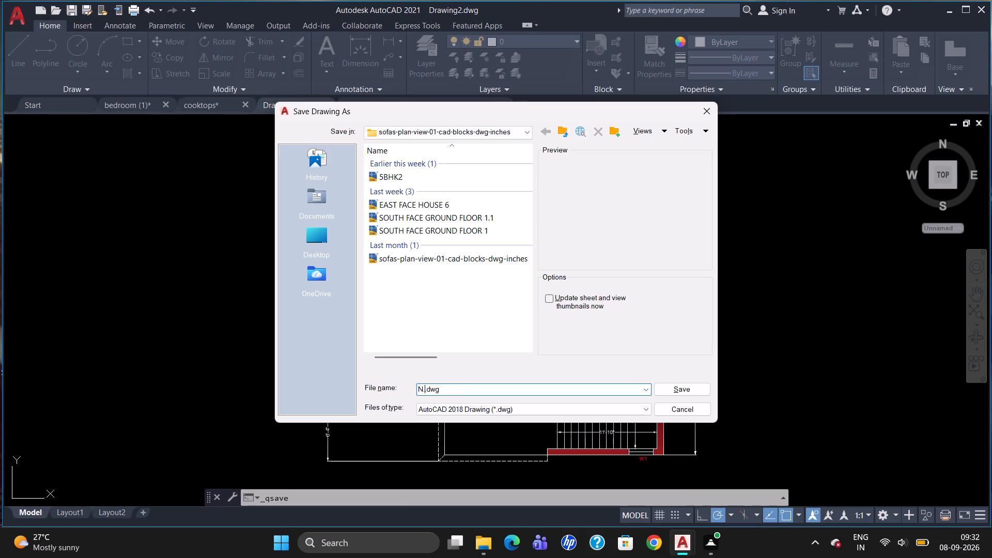
pyautogui.write('3BHK')
pyautogui.press('Return')
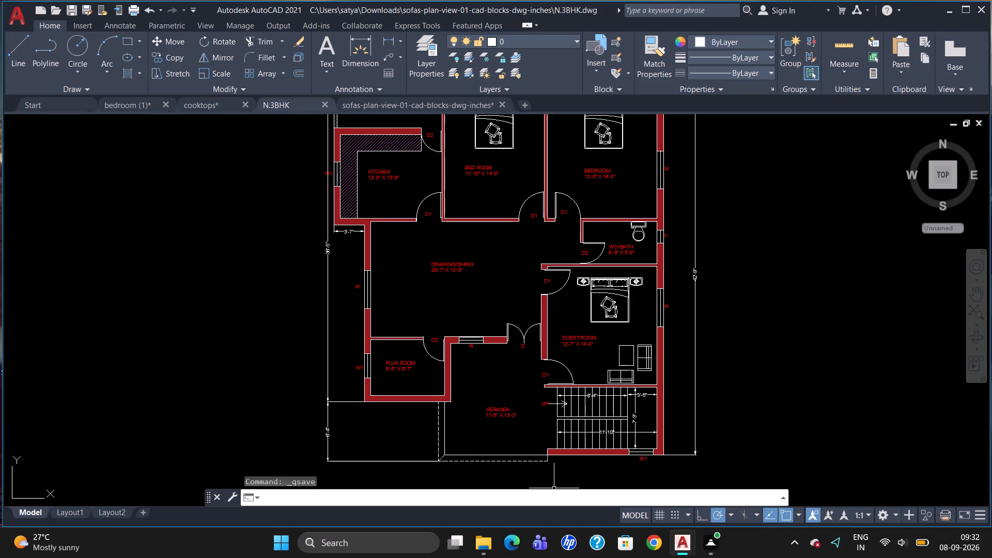
# Query the drawing's log file path with LOGFILENAME.
pyautogui.click(425, 494)
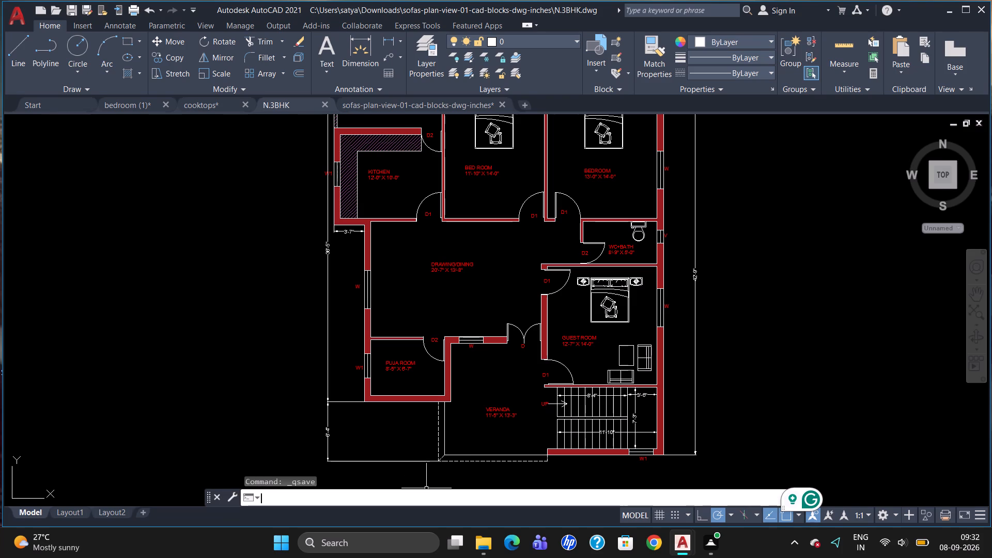
pyautogui.write('LOGFILENAME')
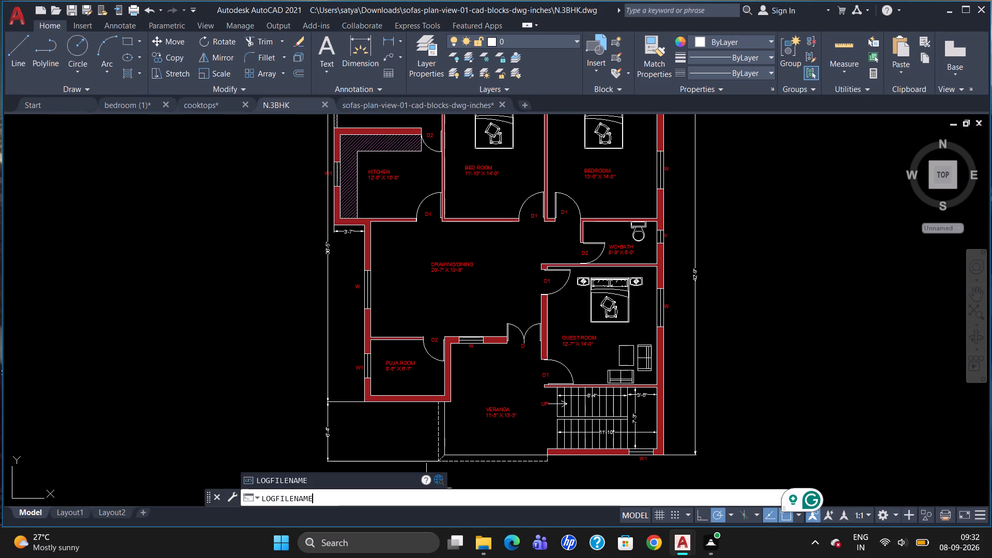
pyautogui.press('Return')
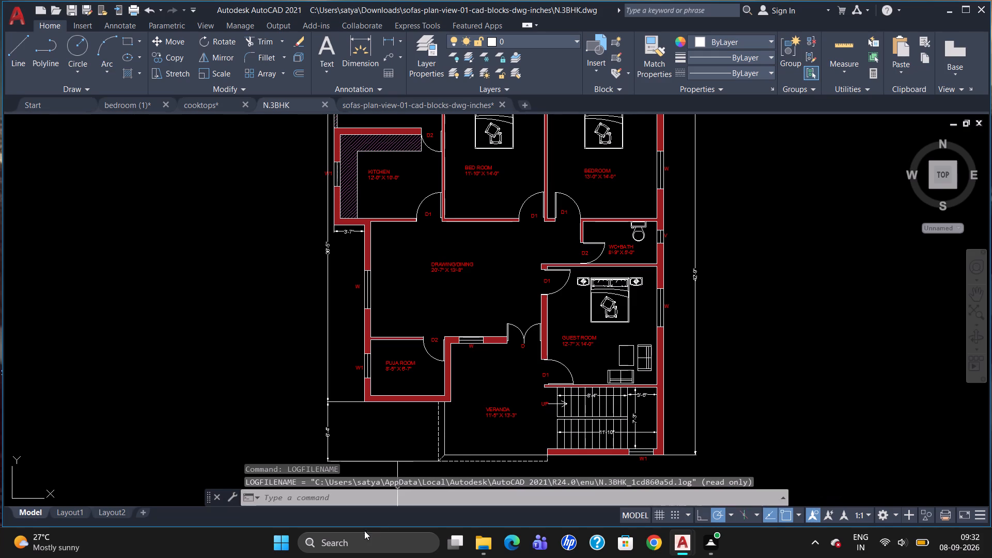
# Start plotting the floor plan from model space with DWG To PDF.pc3 as the plotter.
pyautogui.scroll(-2, 721, 400)
pyautogui.scroll(2, 719, 397)
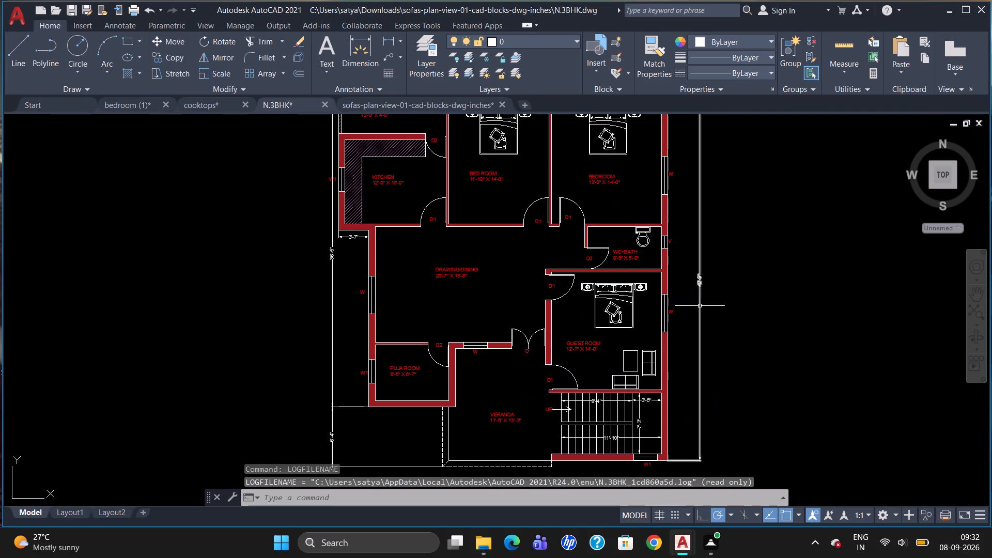
pyautogui.scroll(-1, 700, 317)
pyautogui.hotkey('ctrl', 'p')
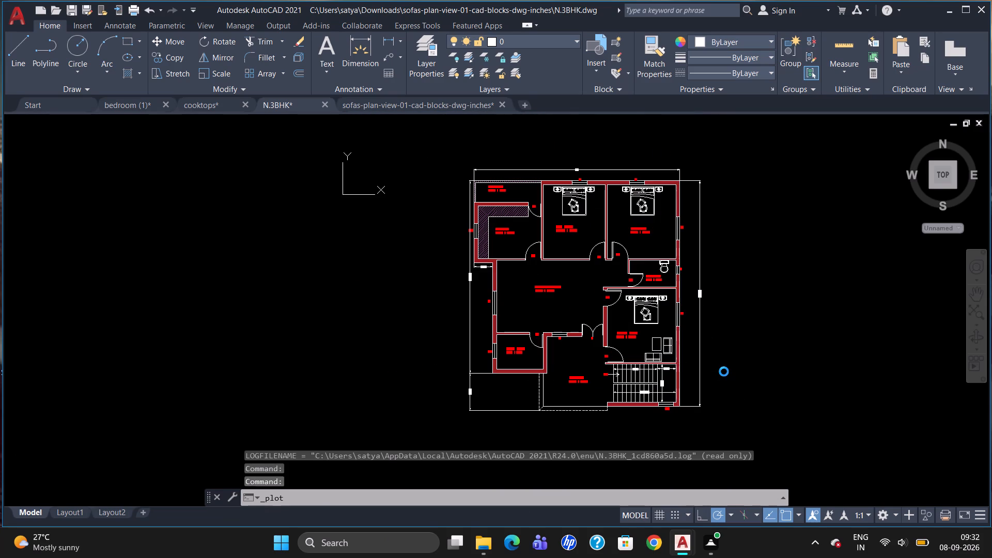
pyautogui.click(531, 304)
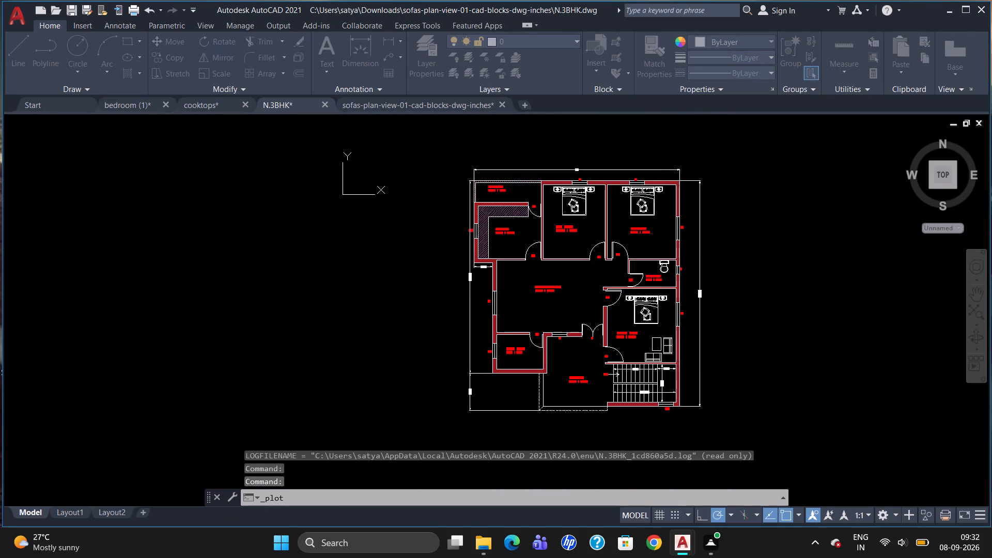
pyautogui.click(491, 172)
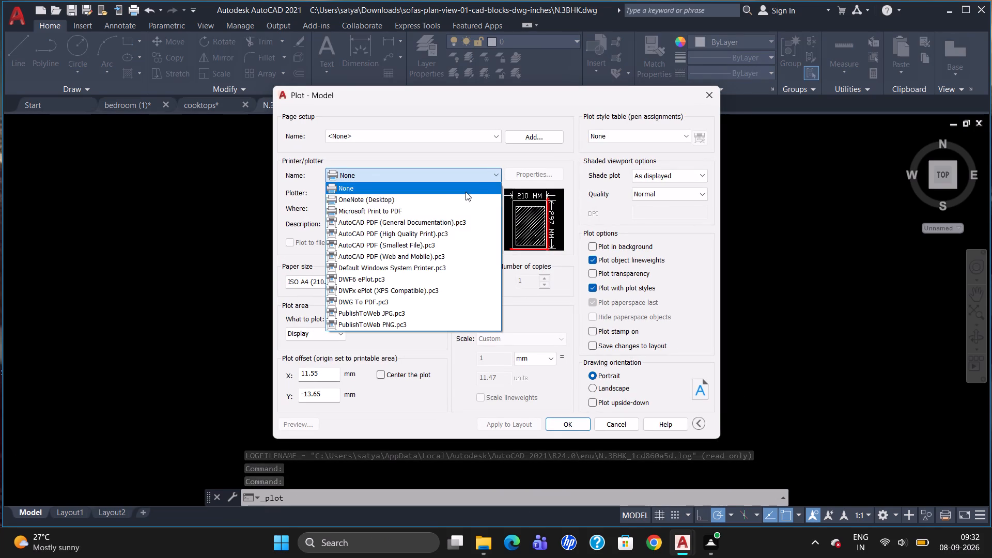
pyautogui.click(369, 300)
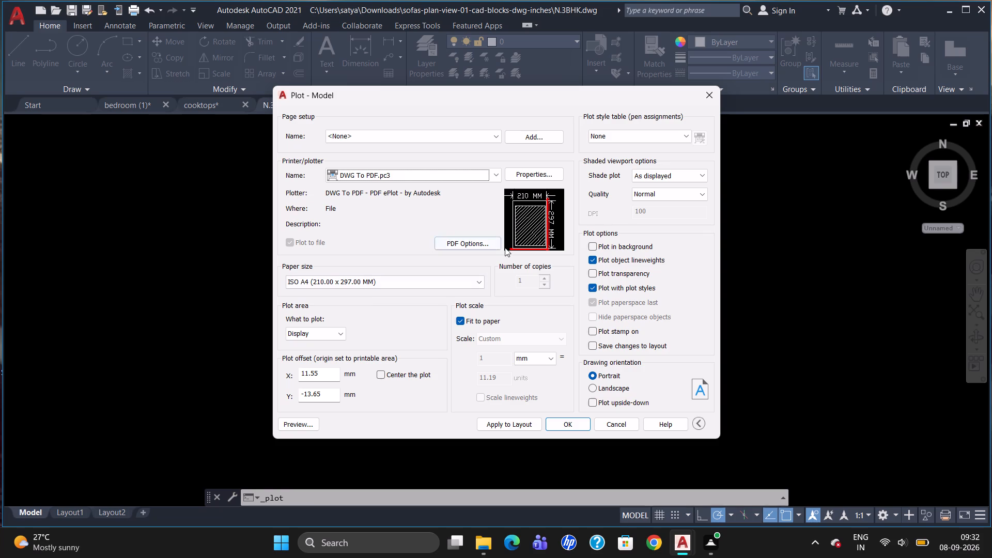
# Set the PDF options to 4800 dpi for both vector quality and raster image quality.
pyautogui.click(492, 244)
pyautogui.click(495, 212)
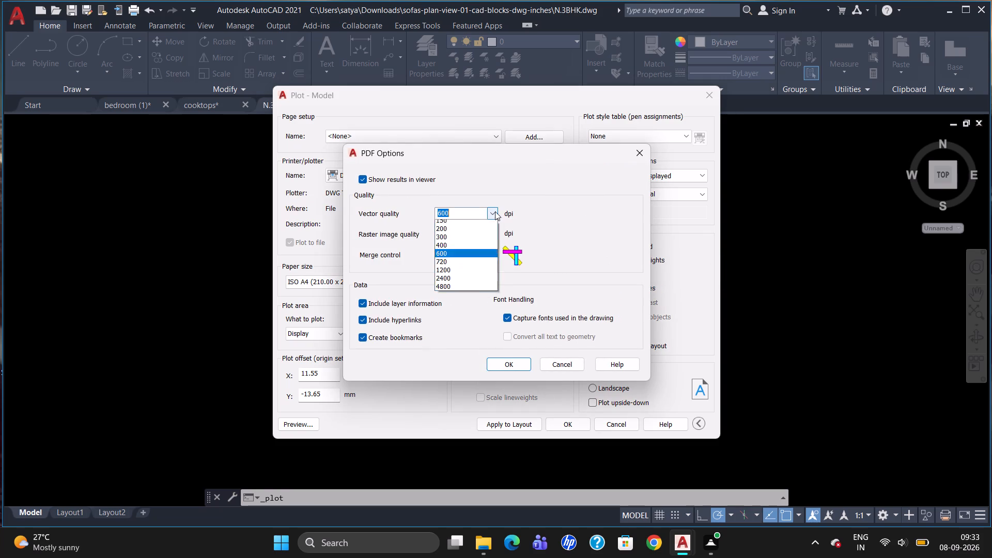
pyautogui.click(474, 290)
pyautogui.click(492, 229)
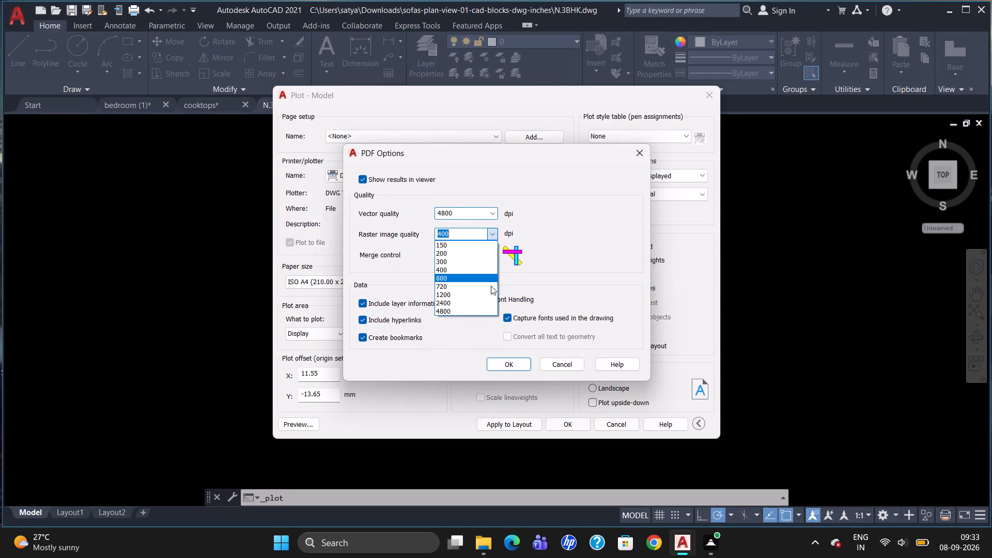
pyautogui.click(484, 311)
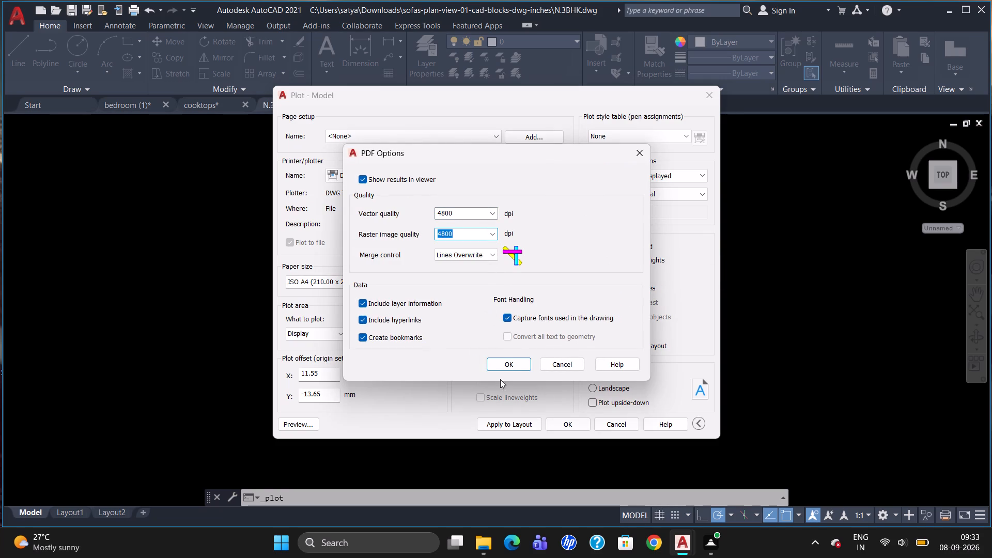
pyautogui.click(522, 361)
pyautogui.click(468, 312)
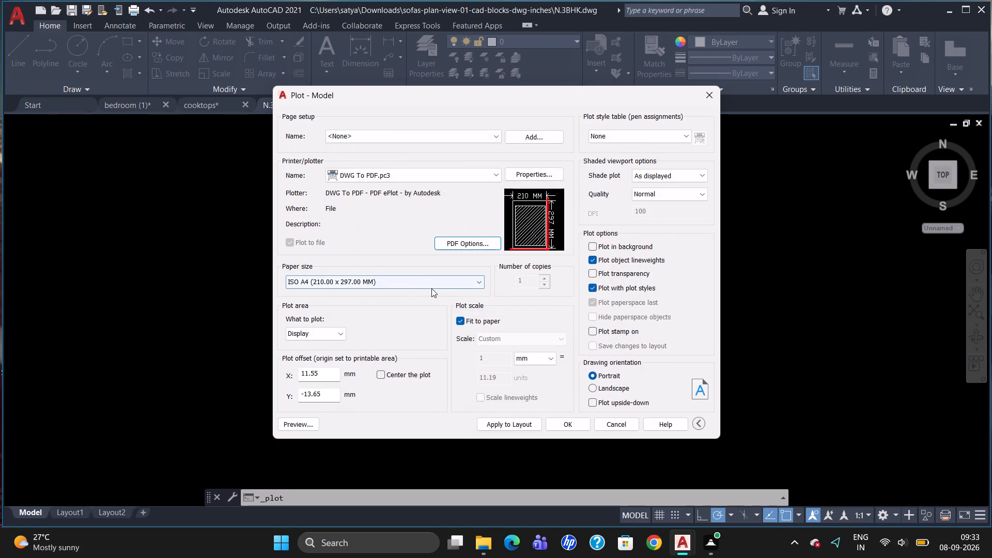
# Set the paper size to ISO full bleed A3 (297.00 x 420.00 MM) and centre the plot.
pyautogui.click(430, 284)
pyautogui.scroll(13, 360, 390)
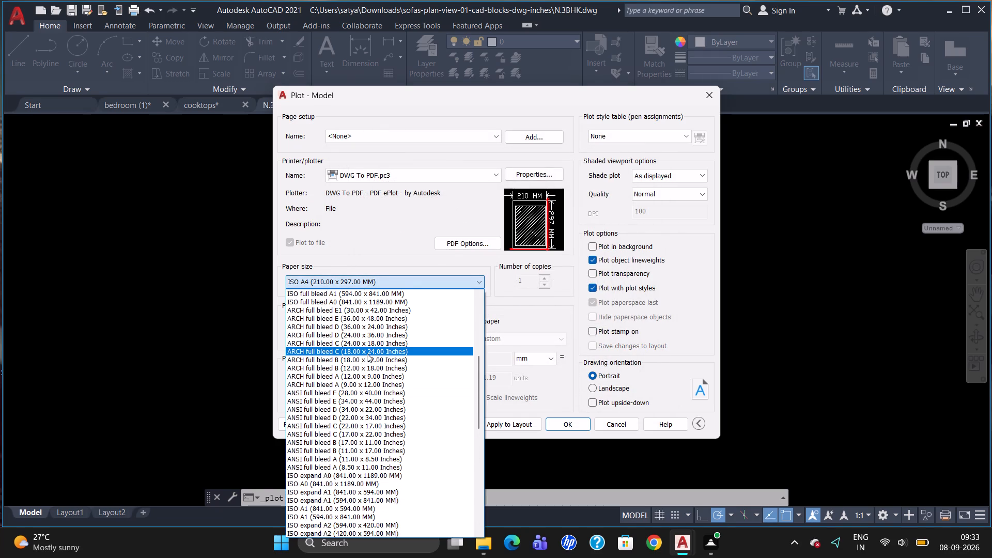
pyautogui.scroll(2, 389, 424)
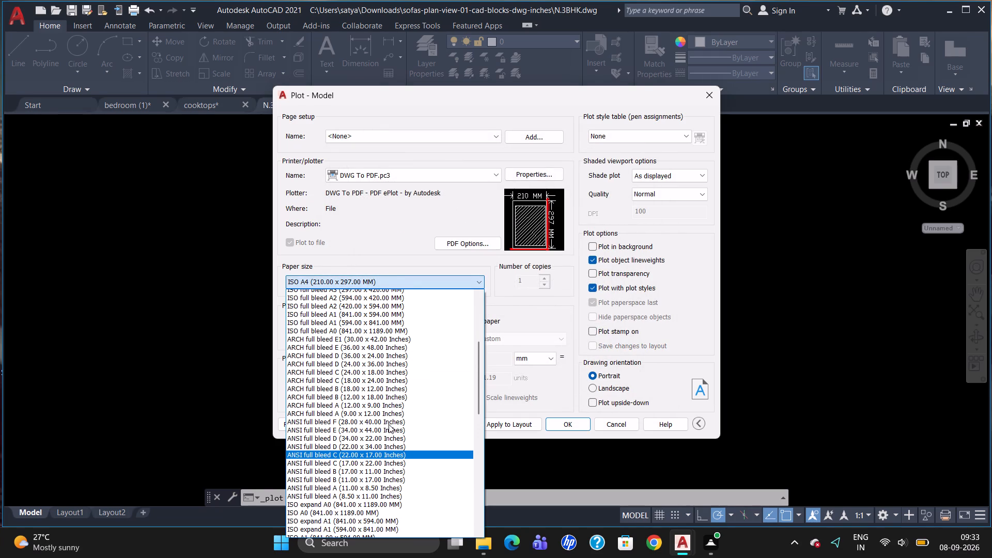
pyautogui.click(399, 308)
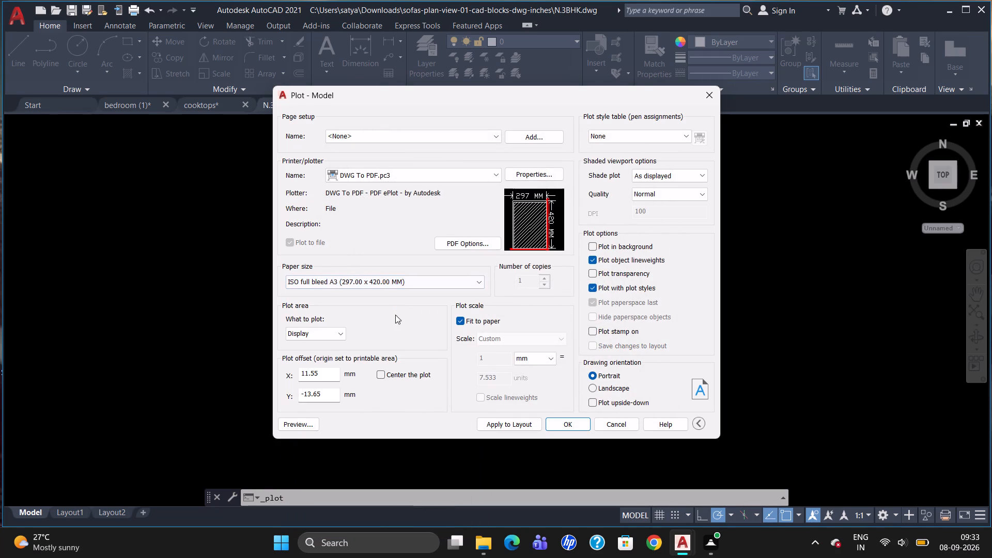
pyautogui.click(380, 374)
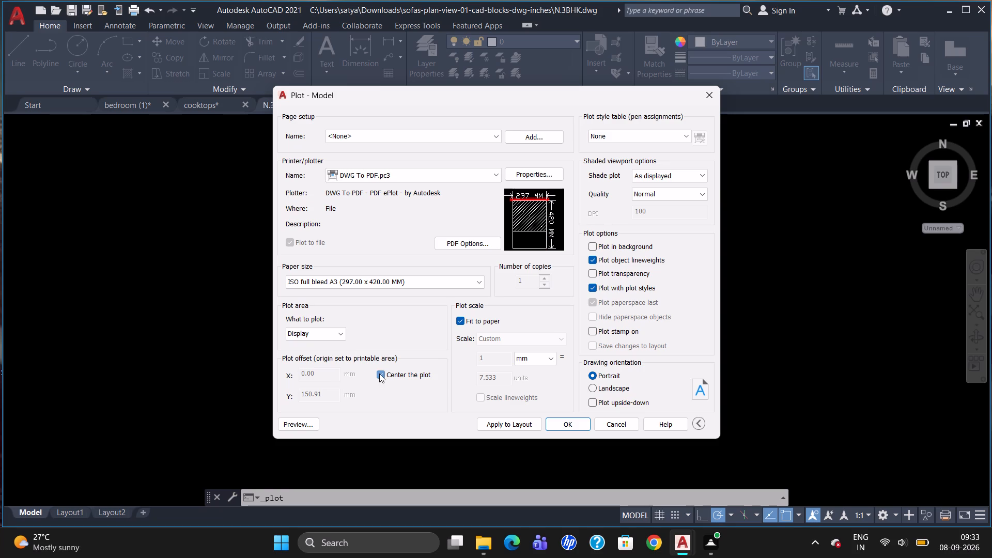
# Assign the acad.ctb plot style table to all layouts and set the shaded viewport quality to Maximum.
pyautogui.click(627, 139)
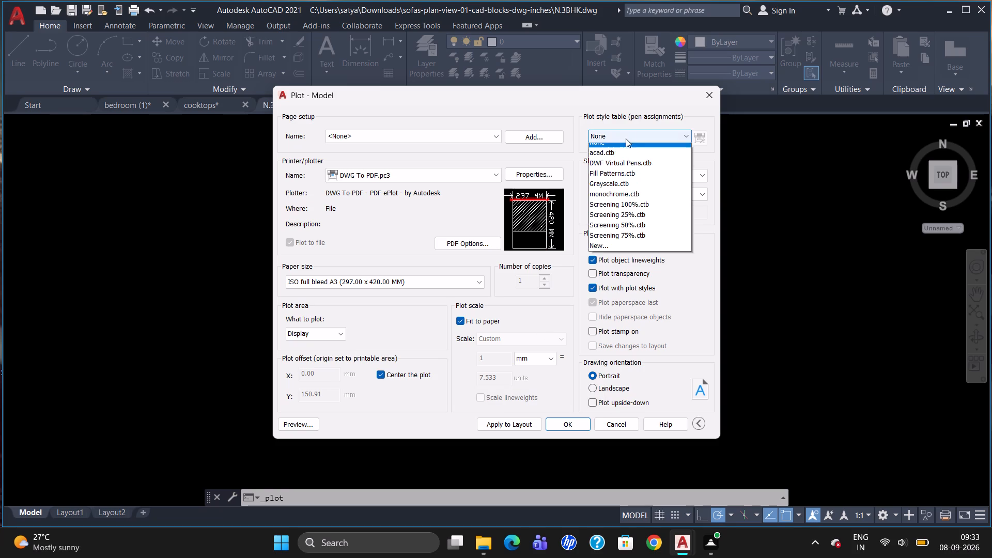
pyautogui.click(616, 162)
pyautogui.click(490, 299)
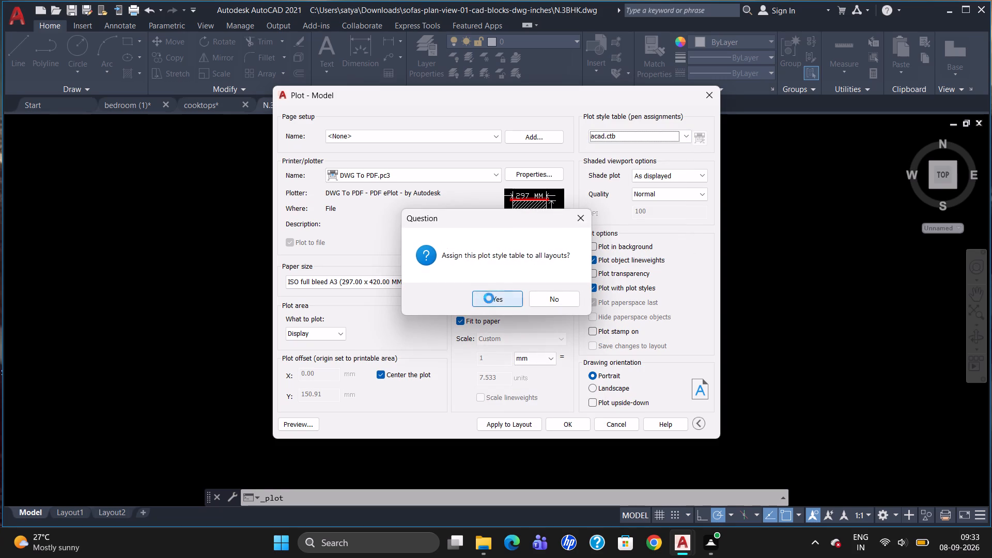
pyautogui.click(653, 193)
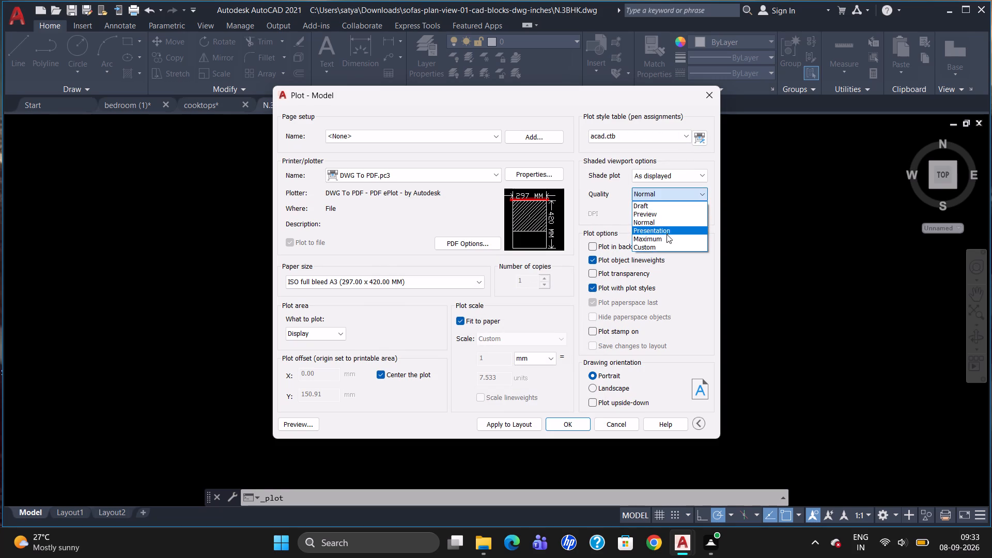
pyautogui.click(668, 240)
pyautogui.scroll(-2, 600, 242)
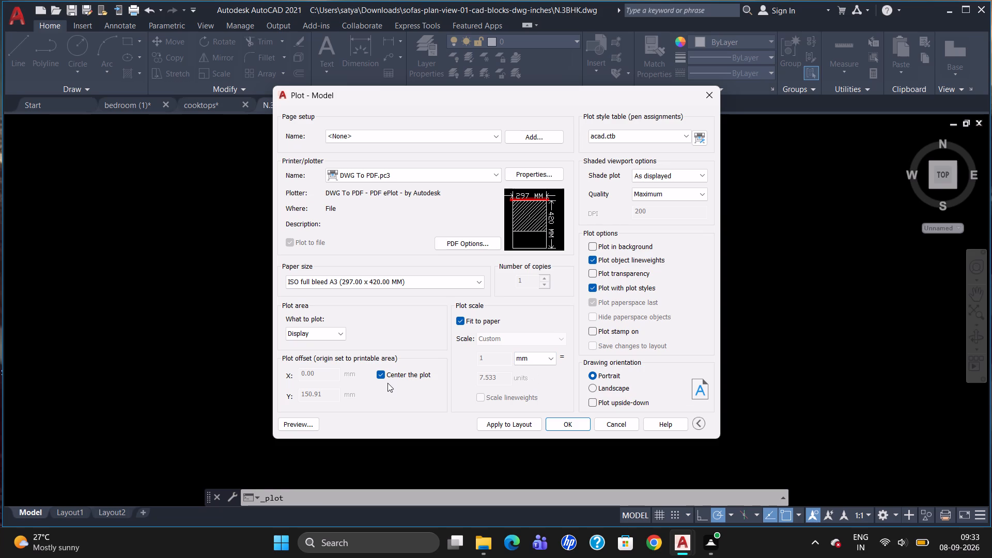
# Define the plot area as a window enclosing the whole floor plan and its exterior dimensions.
pyautogui.click(326, 332)
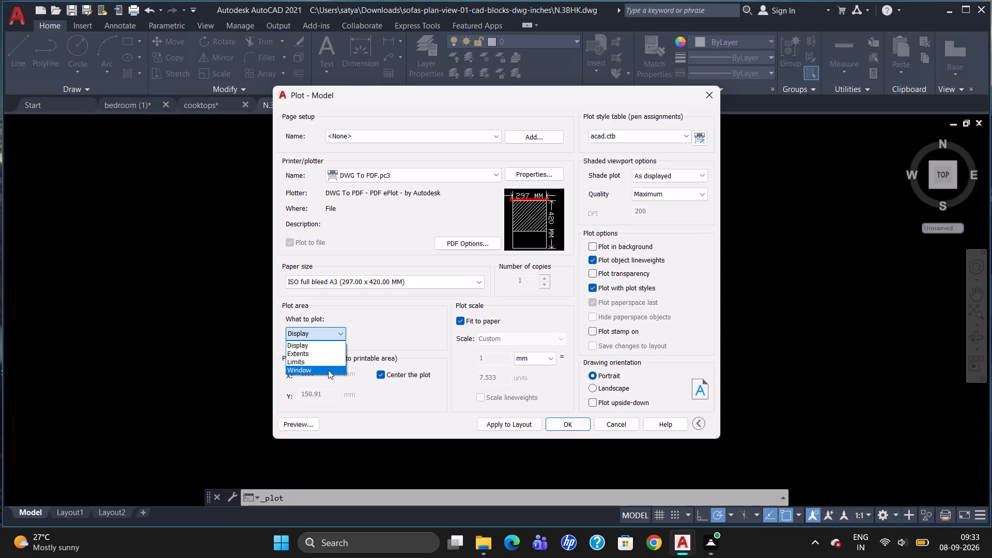
pyautogui.click(328, 370)
pyautogui.moveTo(425, 145); pyautogui.dragTo(721, 467)
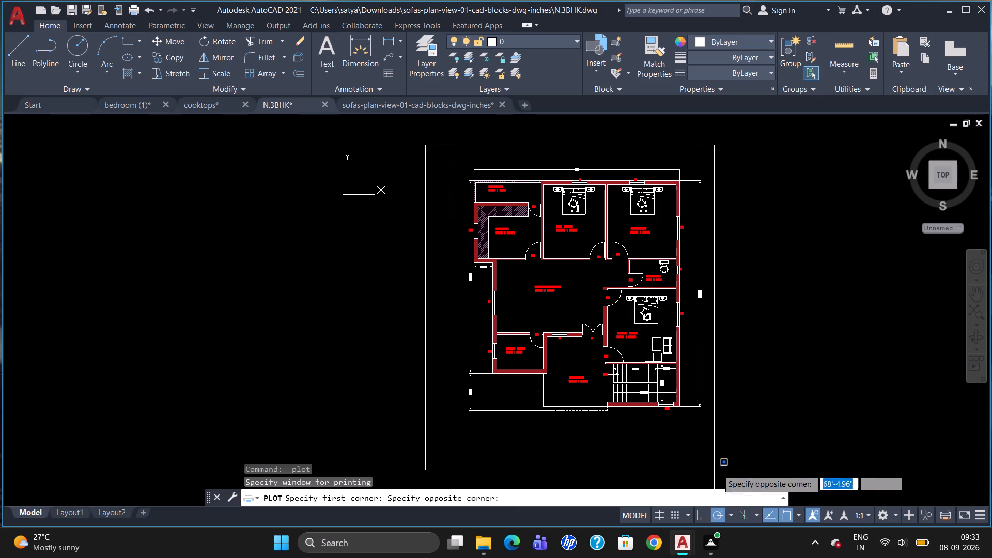
pyautogui.moveTo(721, 467); pyautogui.dragTo(760, 451)
pyautogui.click(761, 451)
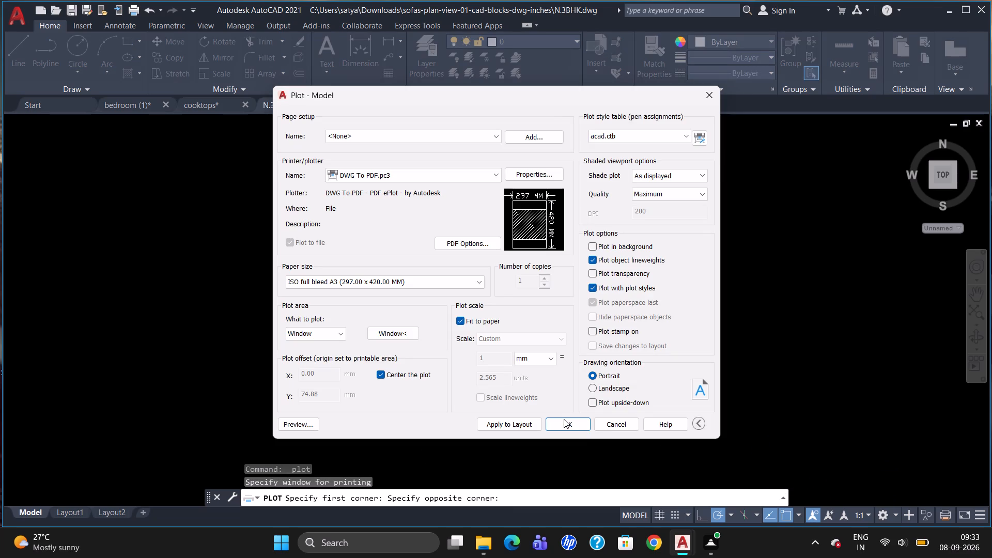
# Plot the floor plan to N.3BHK-Model.pdf in the Documents folder.
pyautogui.click(564, 419)
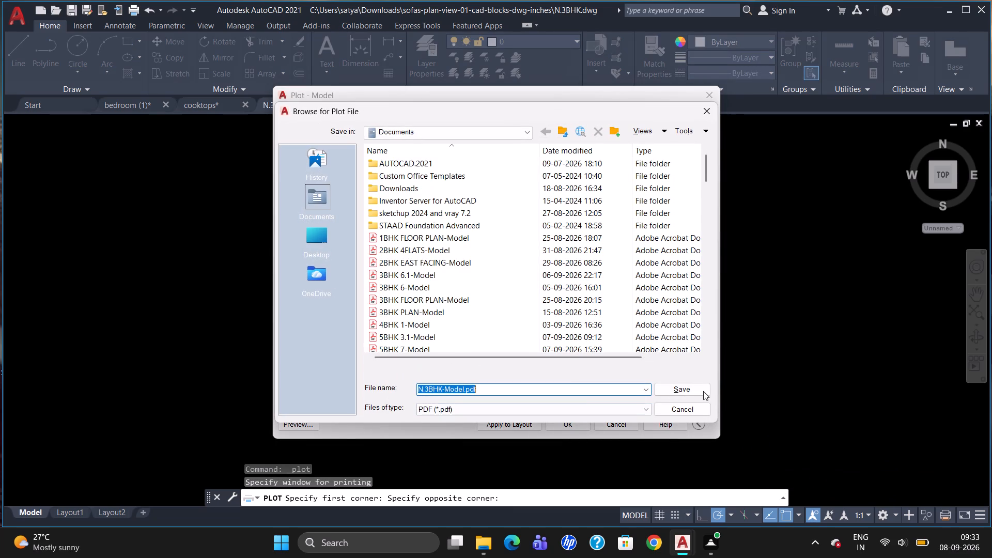
pyautogui.click(693, 391)
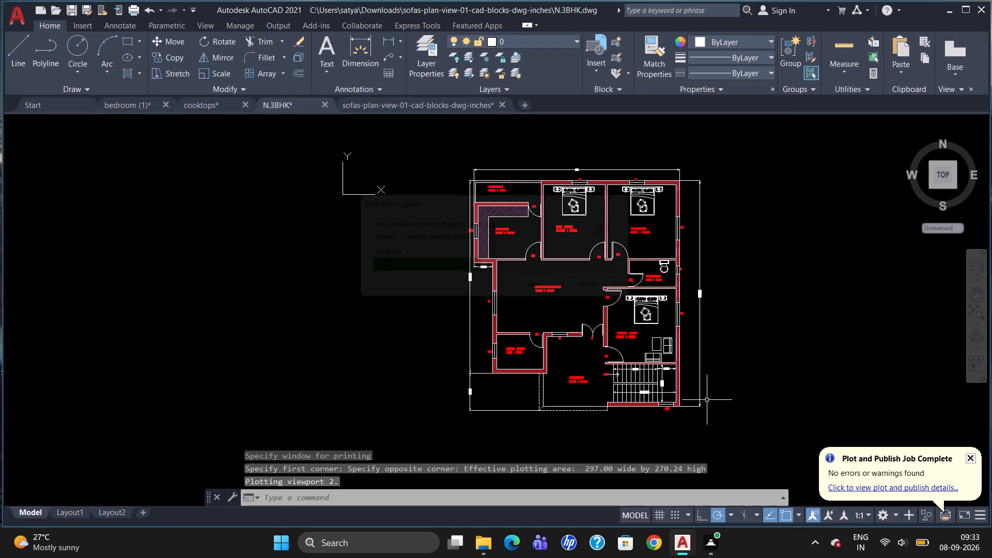